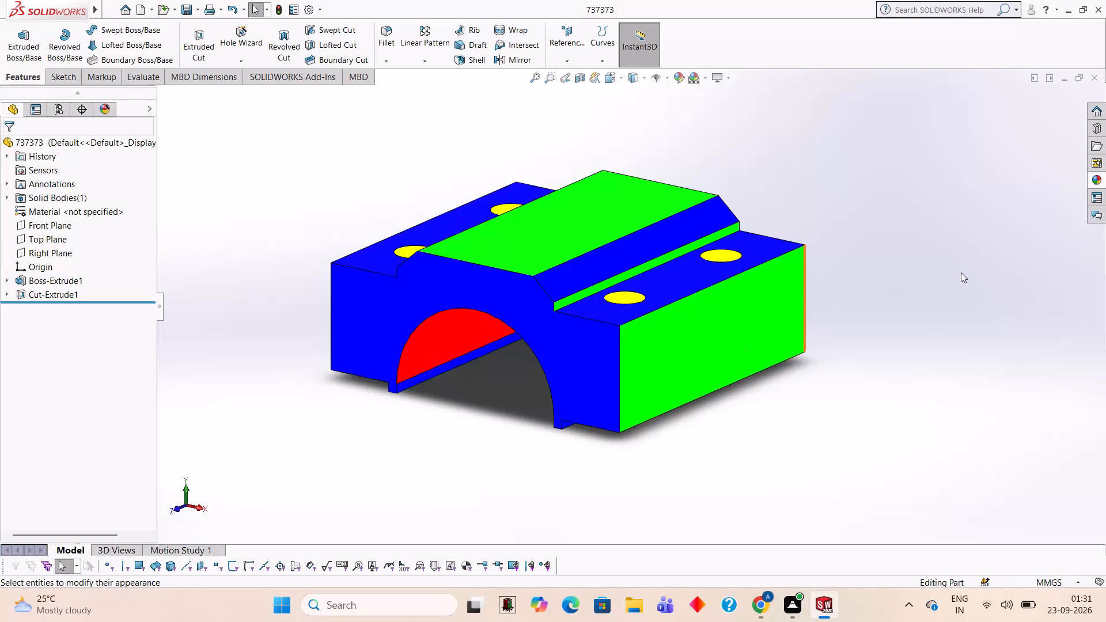
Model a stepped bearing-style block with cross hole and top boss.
Close the open part 737373 and create a new part document.
{"action": "left_click", "coordinate": [1096, 75]}
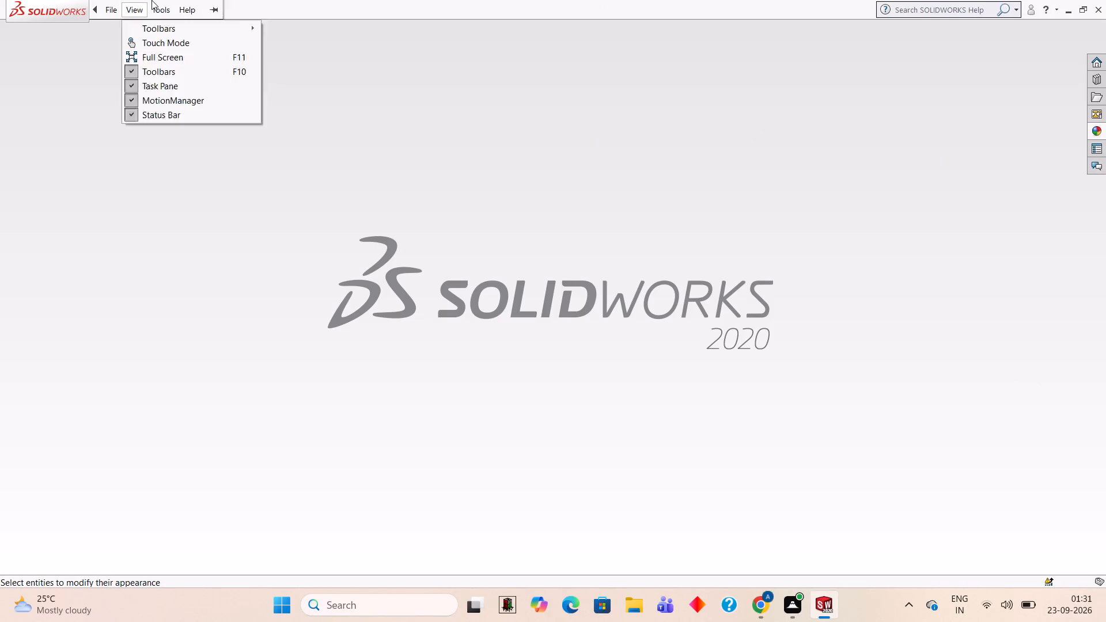
{"action": "left_click", "coordinate": [117, 12]}
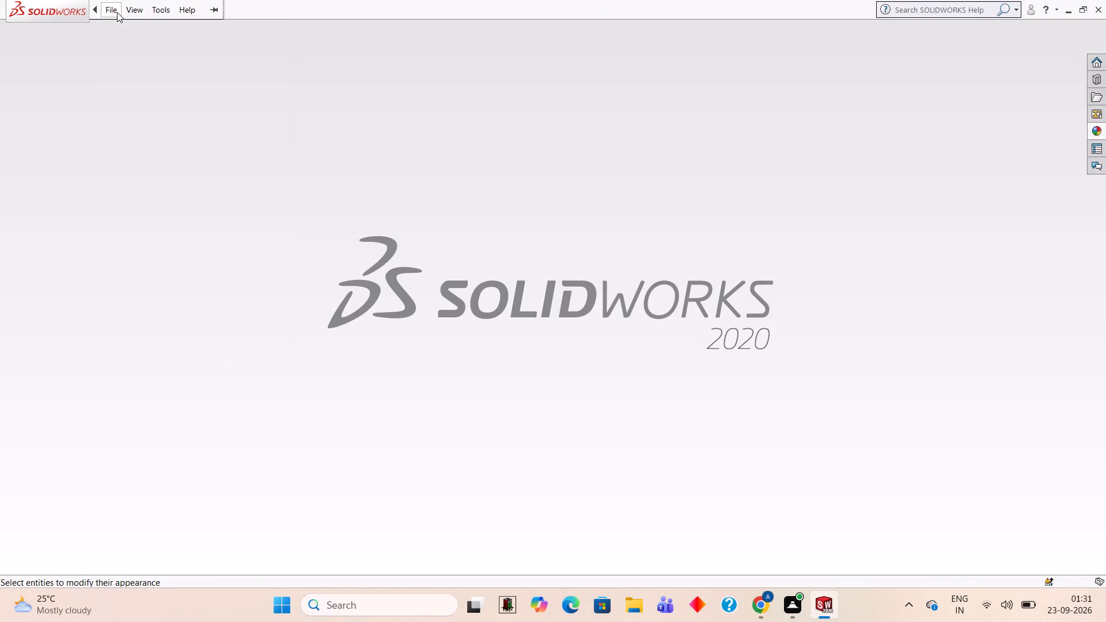
{"action": "left_click", "coordinate": [123, 20]}
{"action": "left_click", "coordinate": [133, 25]}
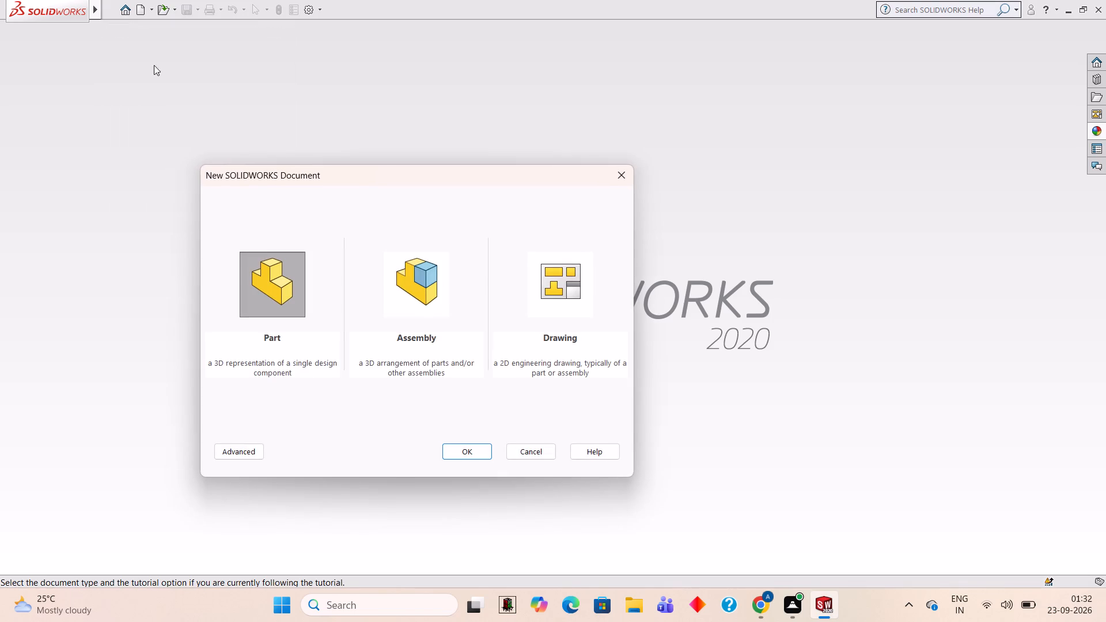
{"action": "left_click", "coordinate": [460, 454]}
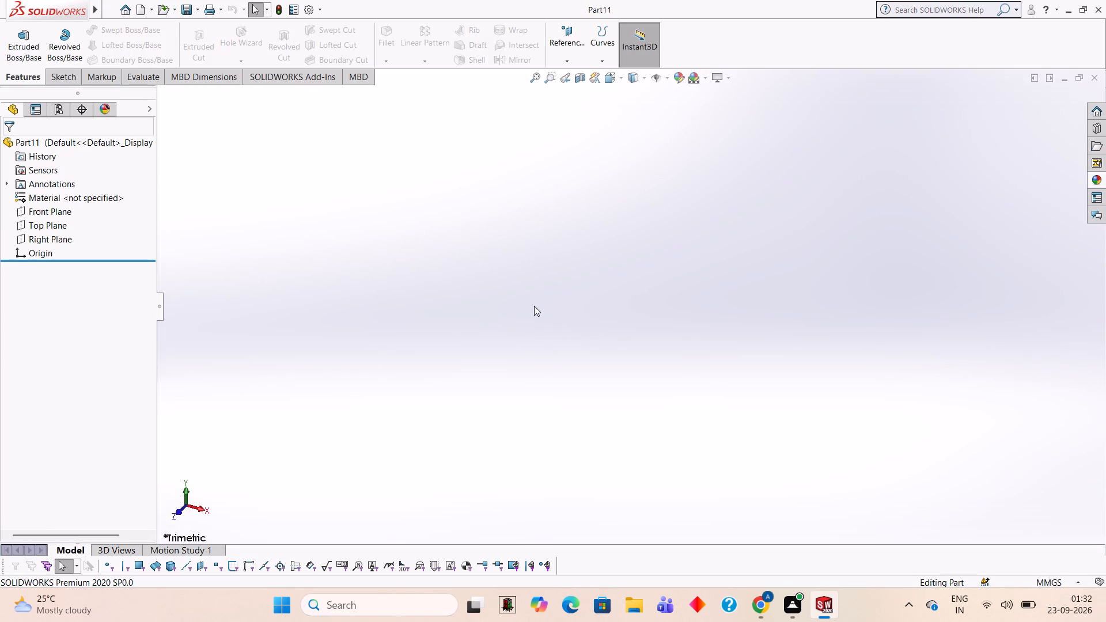
Start a new sketch on the Front Plane.
{"action": "left_click", "coordinate": [61, 212]}
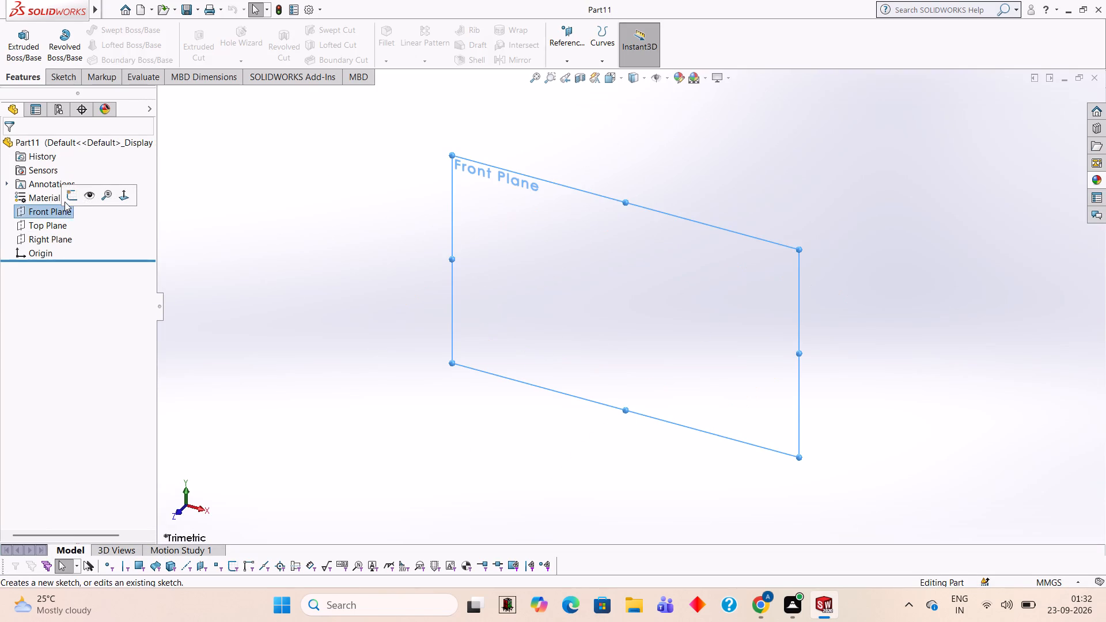
{"action": "left_click", "coordinate": [69, 199]}
{"action": "left_click", "coordinate": [535, 278]}
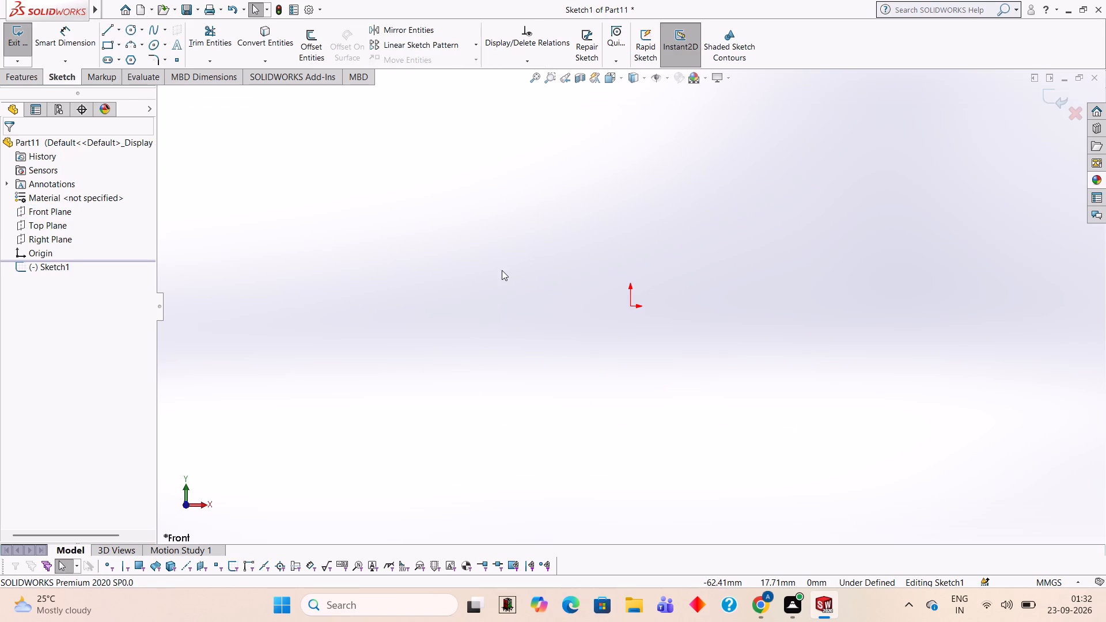
Sketch a vertical 13 mm line up from the origin, working out 28 ÷ 2 and 13 + 15 in Calculator before entering its length.
{"action": "scroll", "coordinate": [629, 301], "scroll_direction": "down", "scroll_amount": 2}
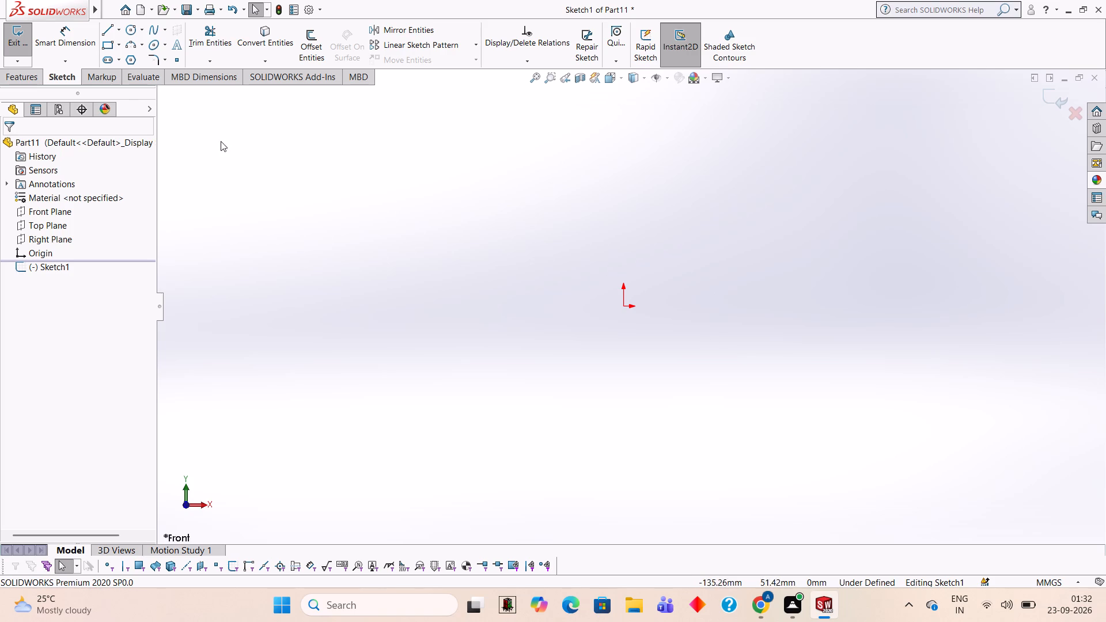
{"action": "left_click", "coordinate": [111, 33]}
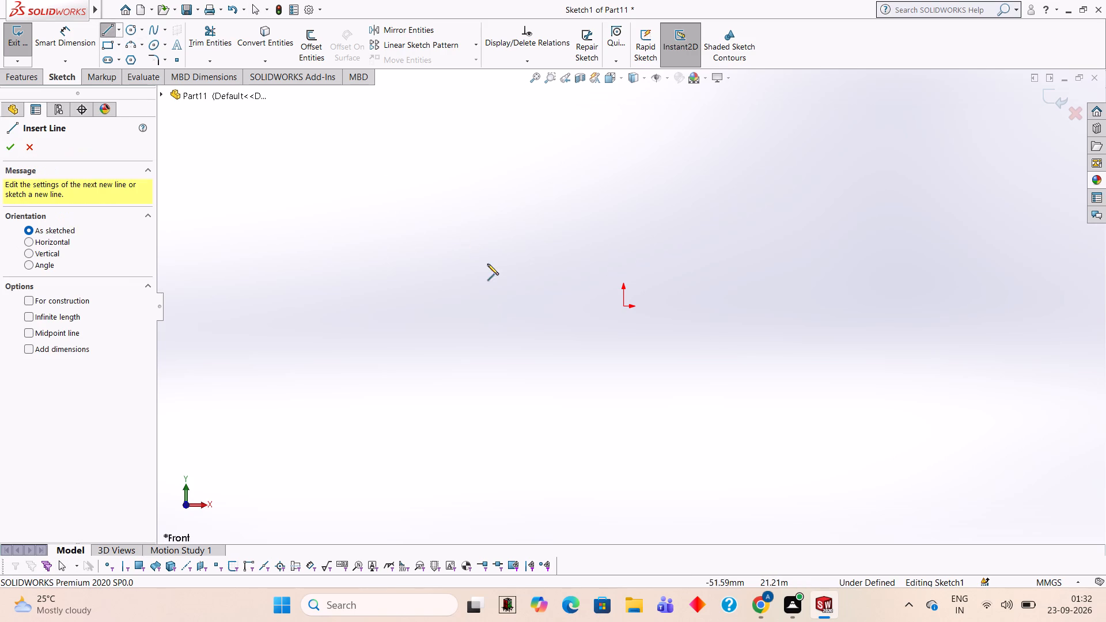
{"action": "left_click", "coordinate": [624, 305]}
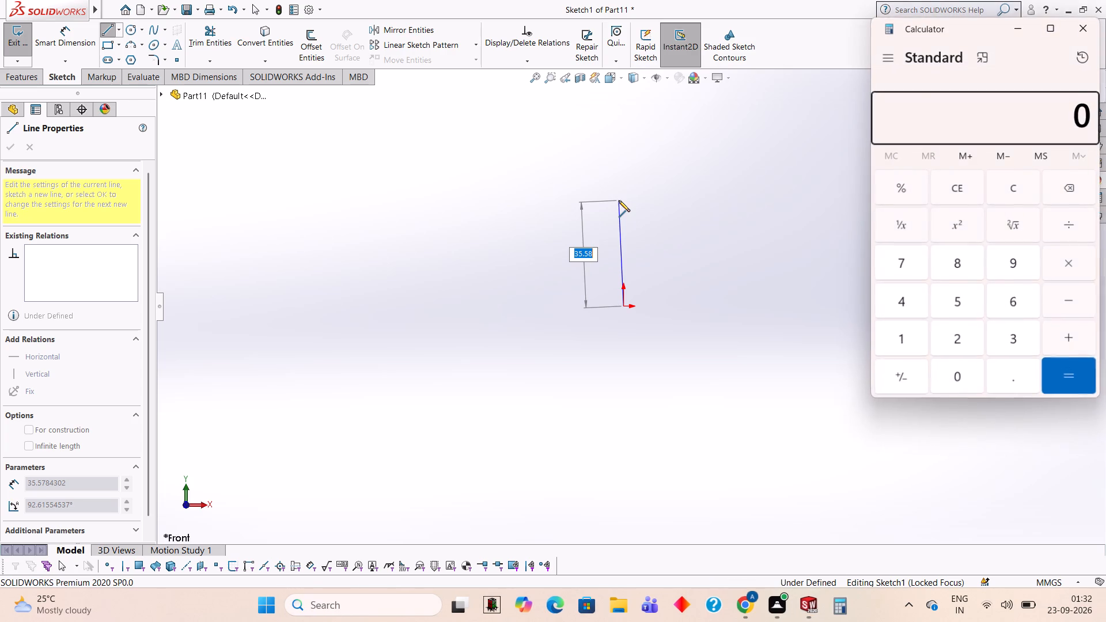
{"action": "type", "text": "28/"}
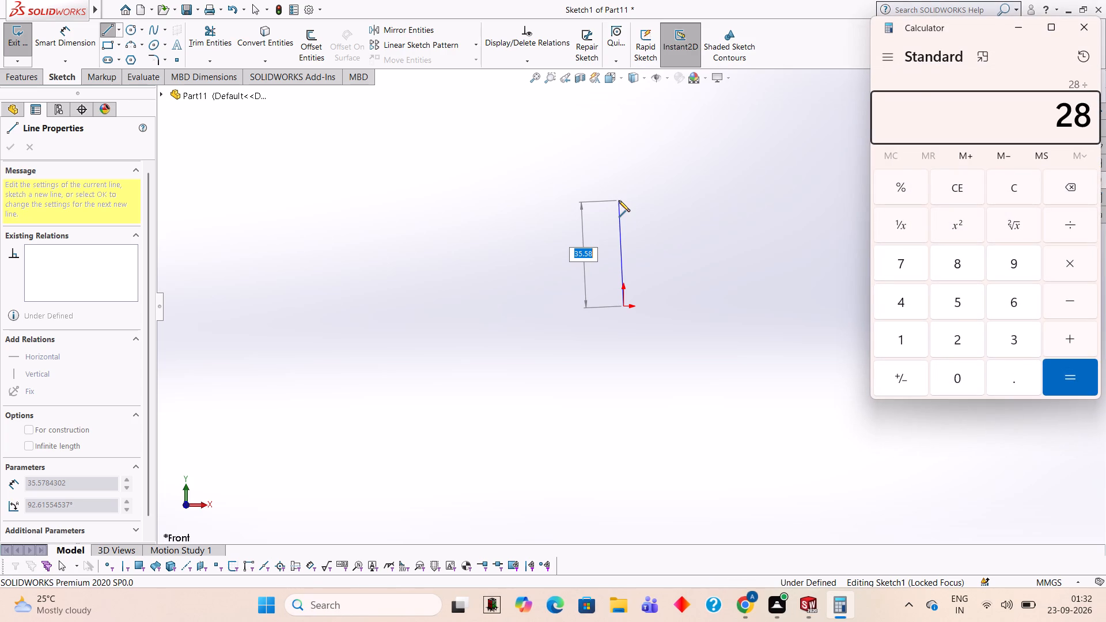
{"action": "key", "text": "2"}
{"action": "key", "text": "Return"}
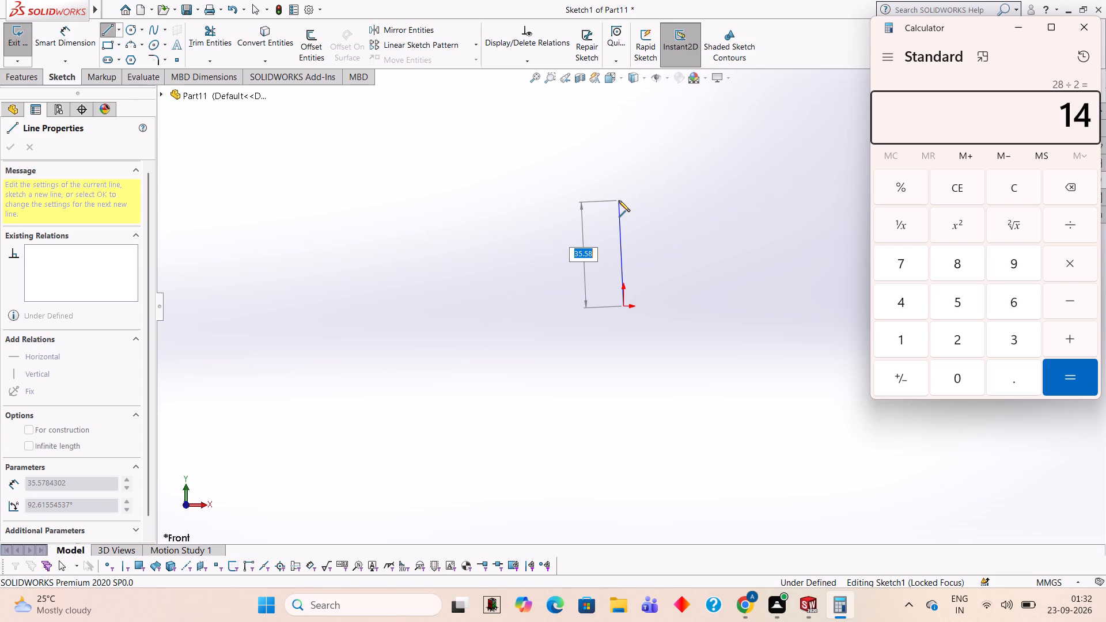
{"action": "left_click", "coordinate": [1081, 36]}
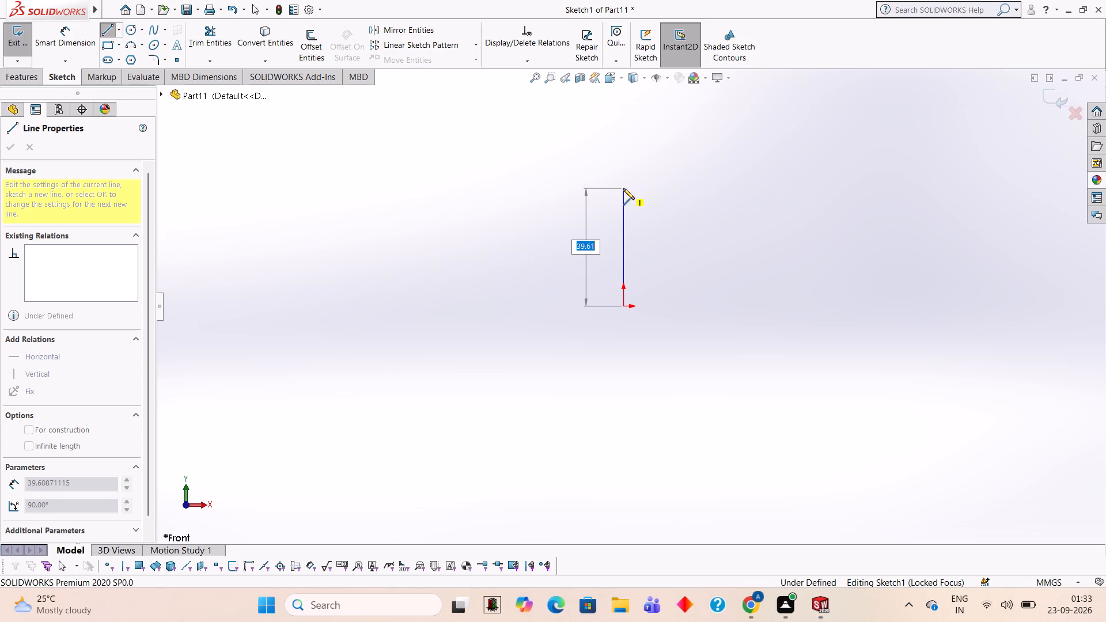
{"action": "type", "text": "13+15"}
{"action": "key", "text": "Return"}
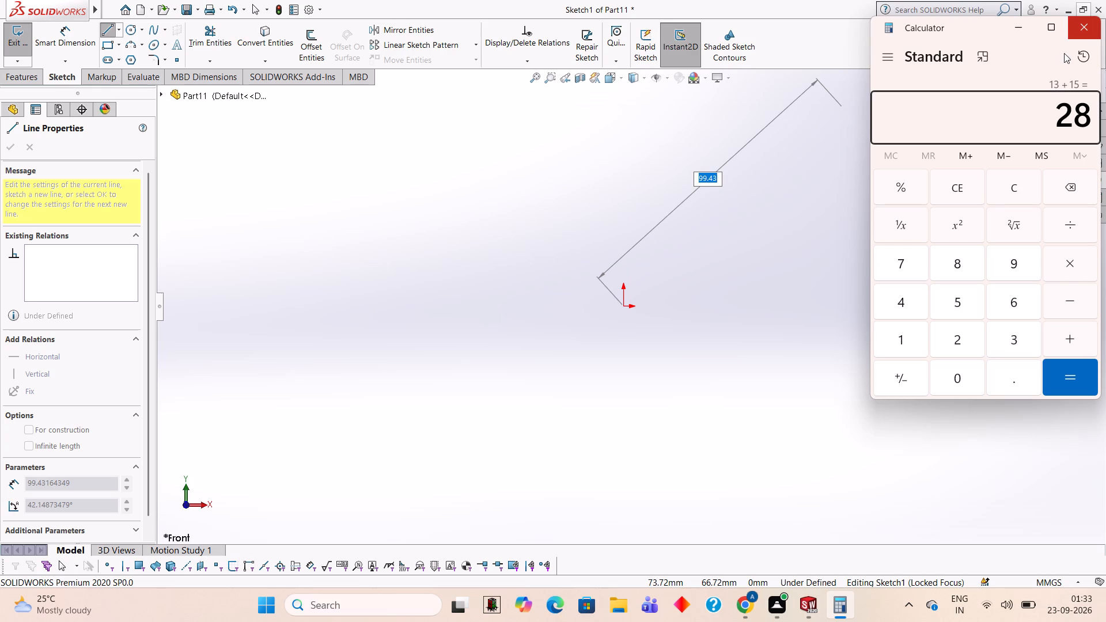
{"action": "left_click", "coordinate": [1087, 24]}
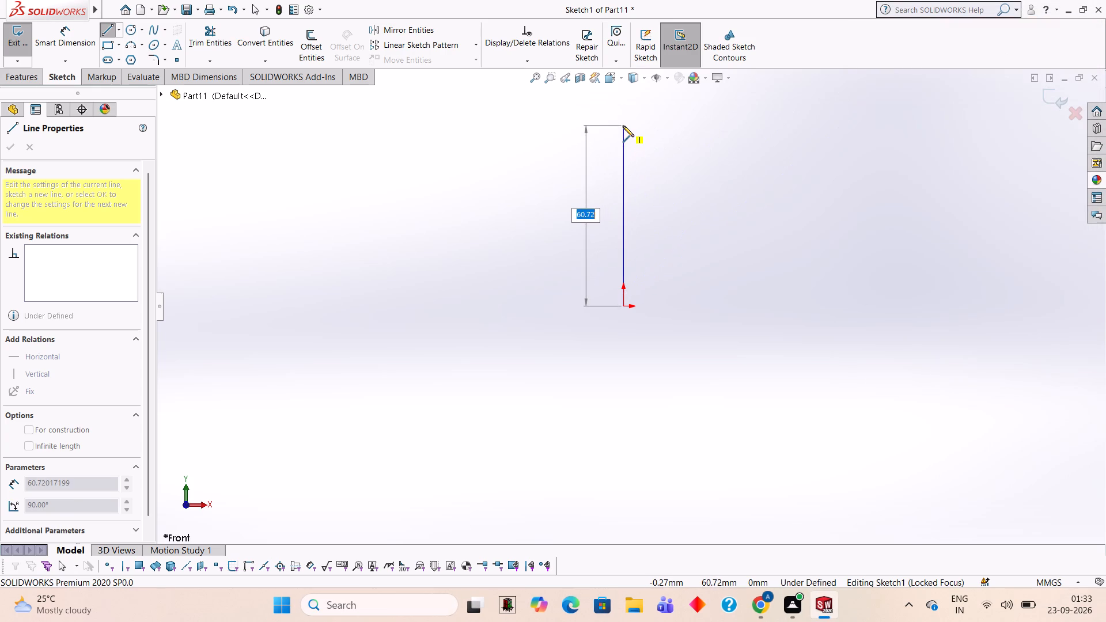
{"action": "type", "text": "13"}
{"action": "key", "text": "Return"}
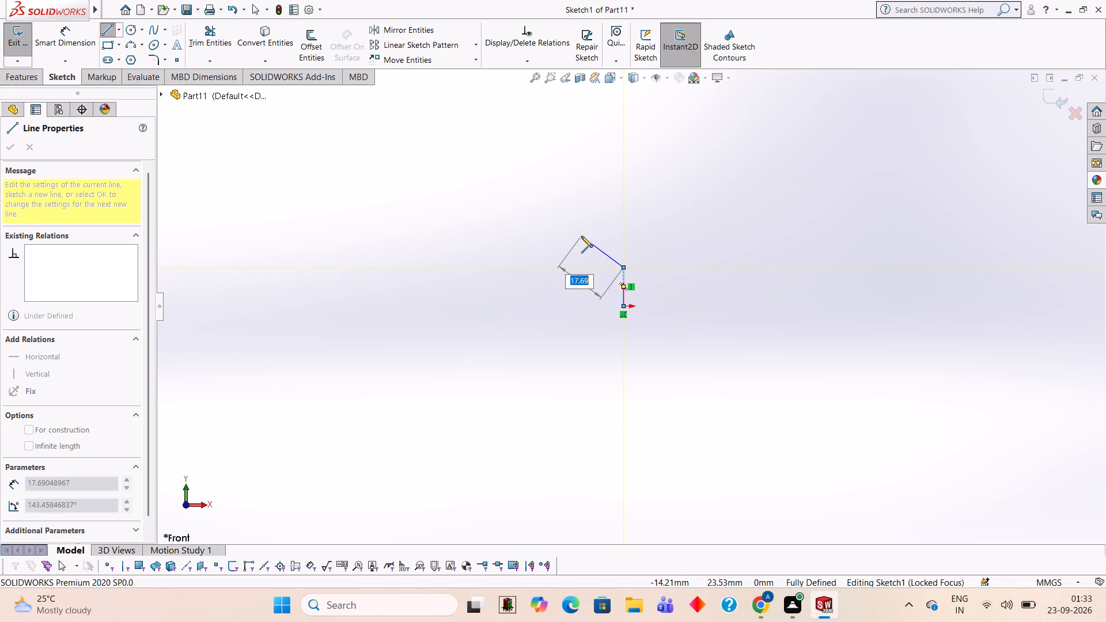
{"action": "key", "text": "Escape"}
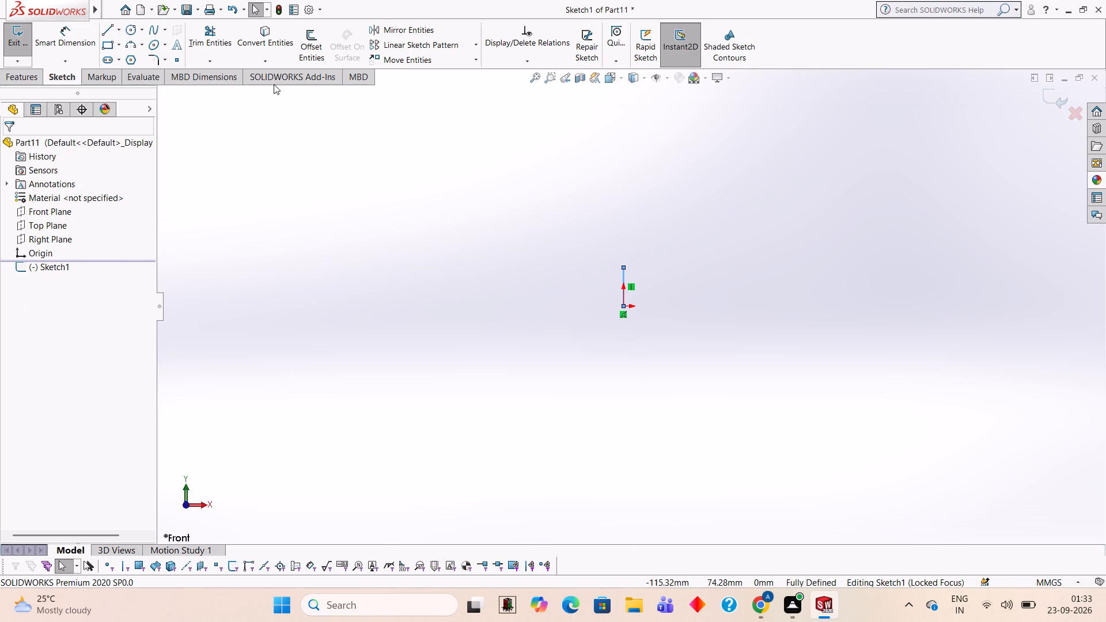
Sketch a 70 mm horizontal base line rightward from the origin and a 13 mm vertical line up from its far end.
{"action": "left_click", "coordinate": [111, 29]}
{"action": "left_click", "coordinate": [623, 306]}
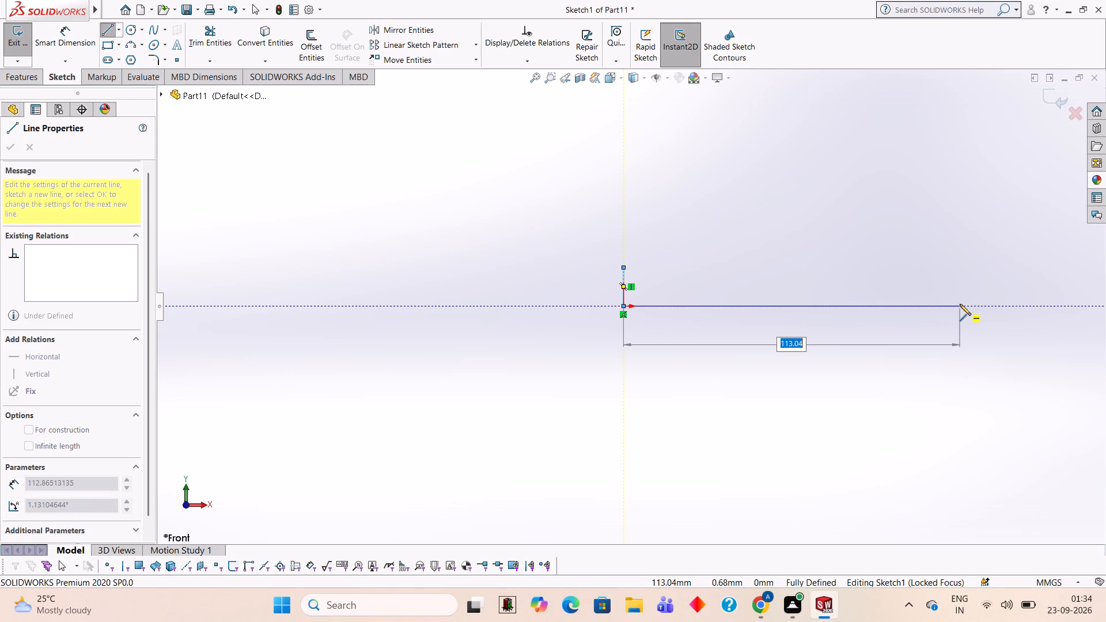
{"action": "type", "text": "70"}
{"action": "key", "text": "Return"}
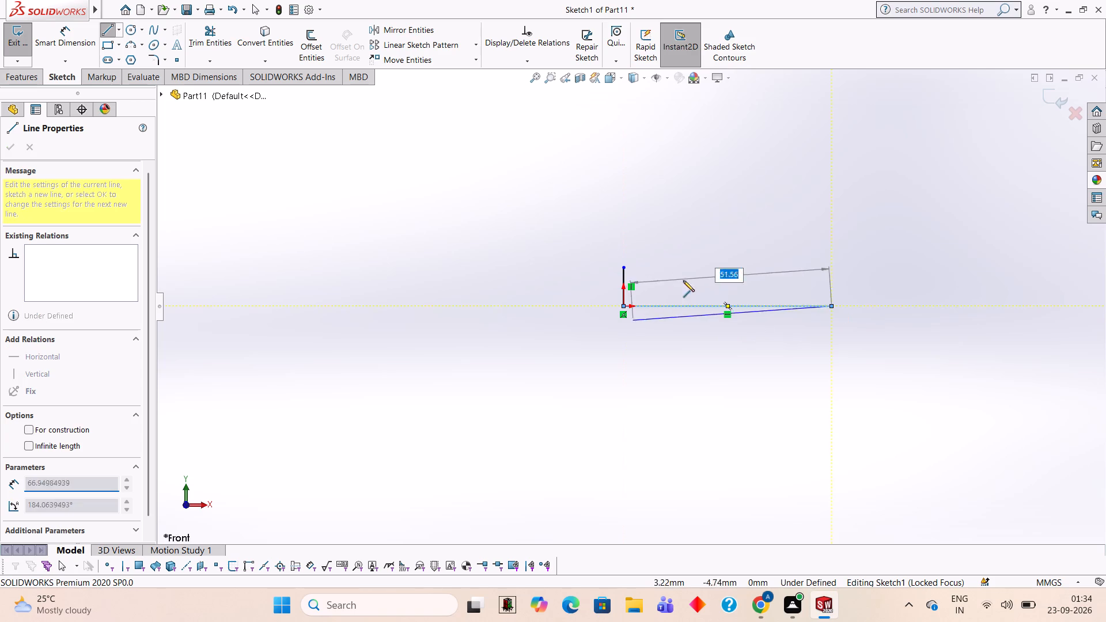
{"action": "scroll", "coordinate": [692, 279], "scroll_direction": "down", "scroll_amount": 3}
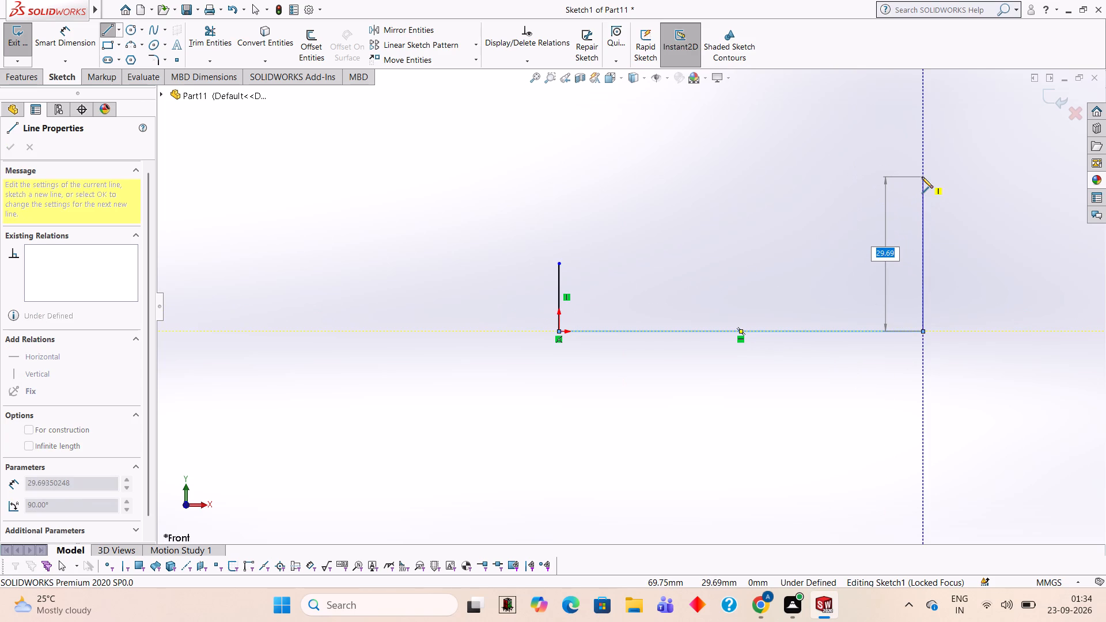
{"action": "type", "text": "13"}
{"action": "key", "text": "Return"}
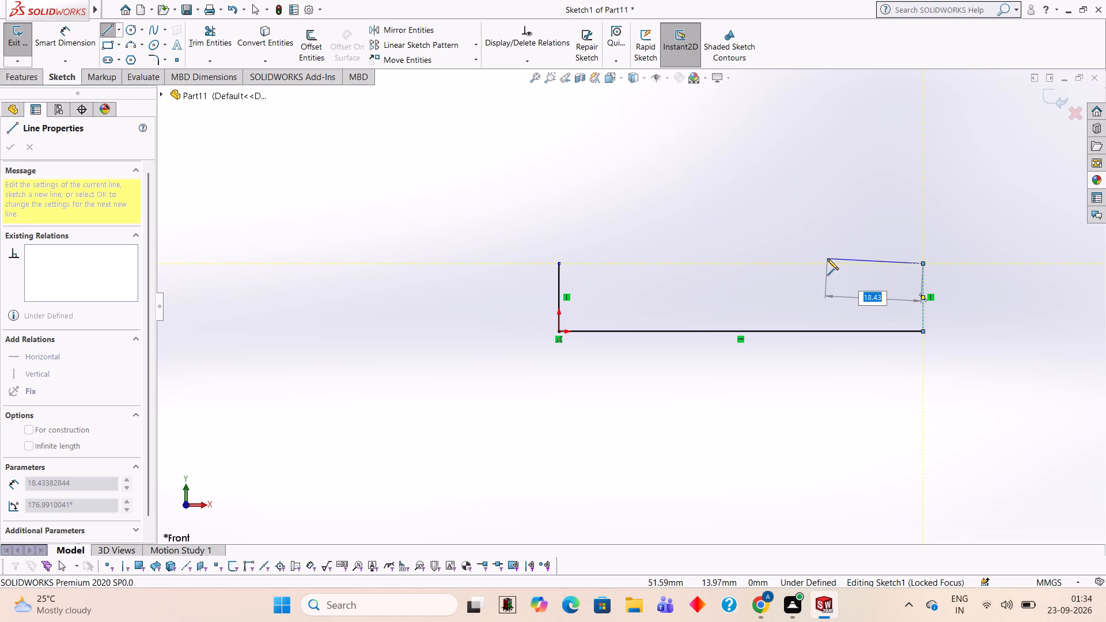
{"action": "key", "text": "Escape"}
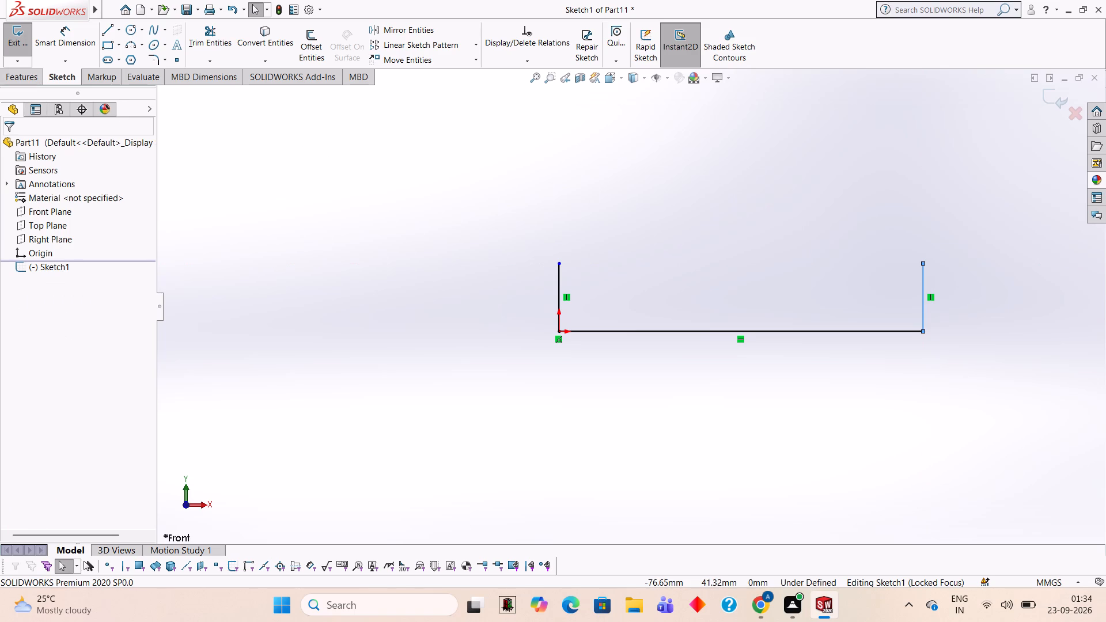
Sketch a 6 mm vertical line up from the base line's midpoint and a 12 mm horizontal line rightward from its top.
{"action": "left_click", "coordinate": [106, 29]}
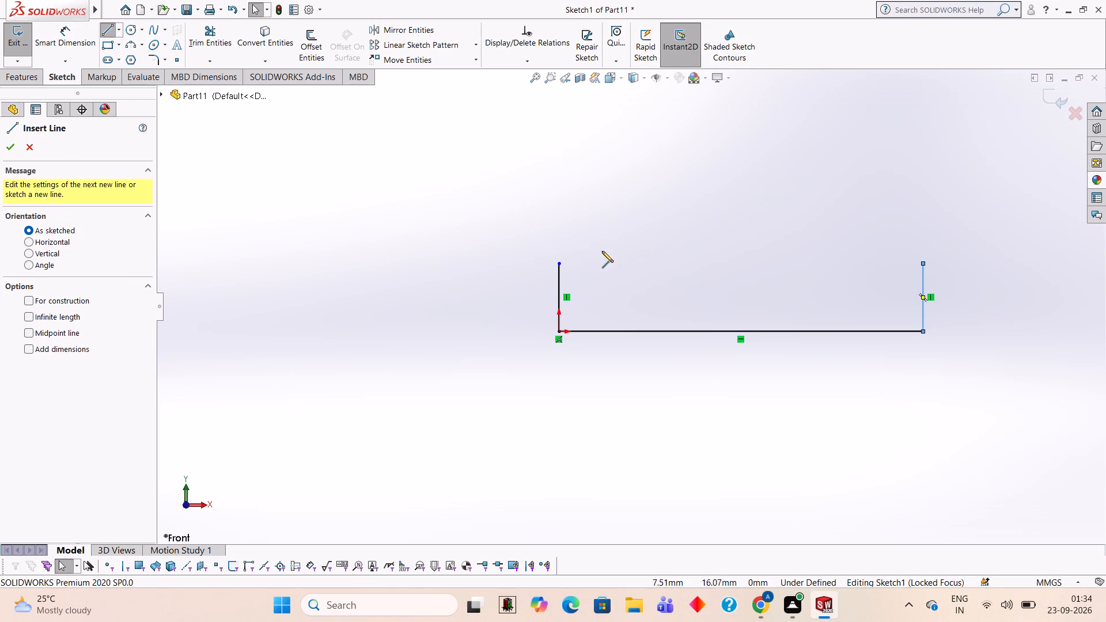
{"action": "left_click", "coordinate": [738, 330]}
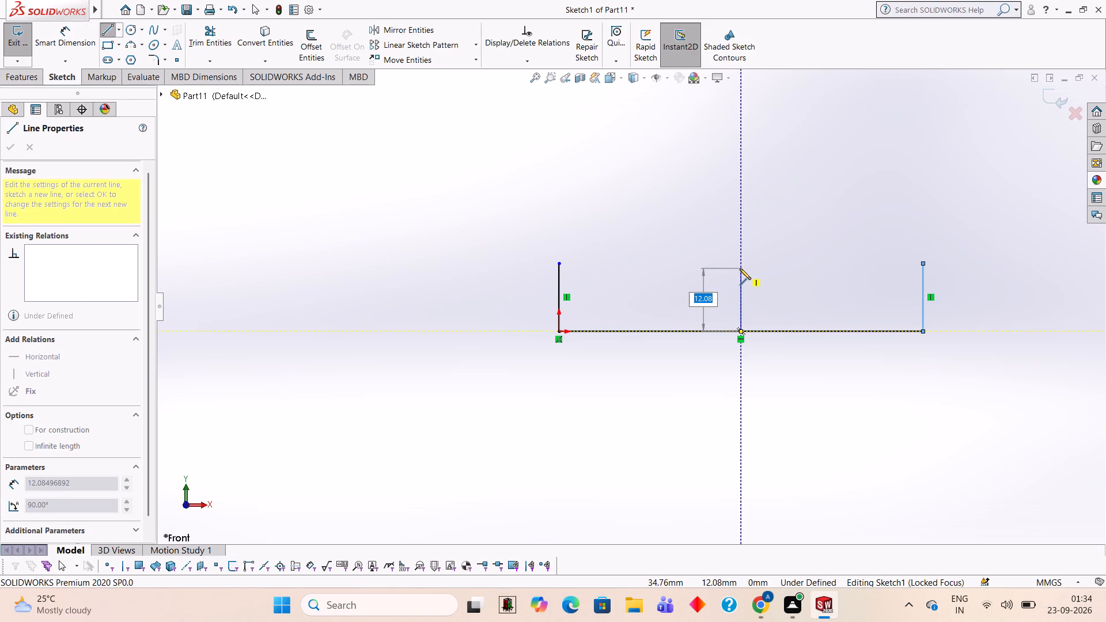
{"action": "key", "text": "6"}
{"action": "key", "text": "Return"}
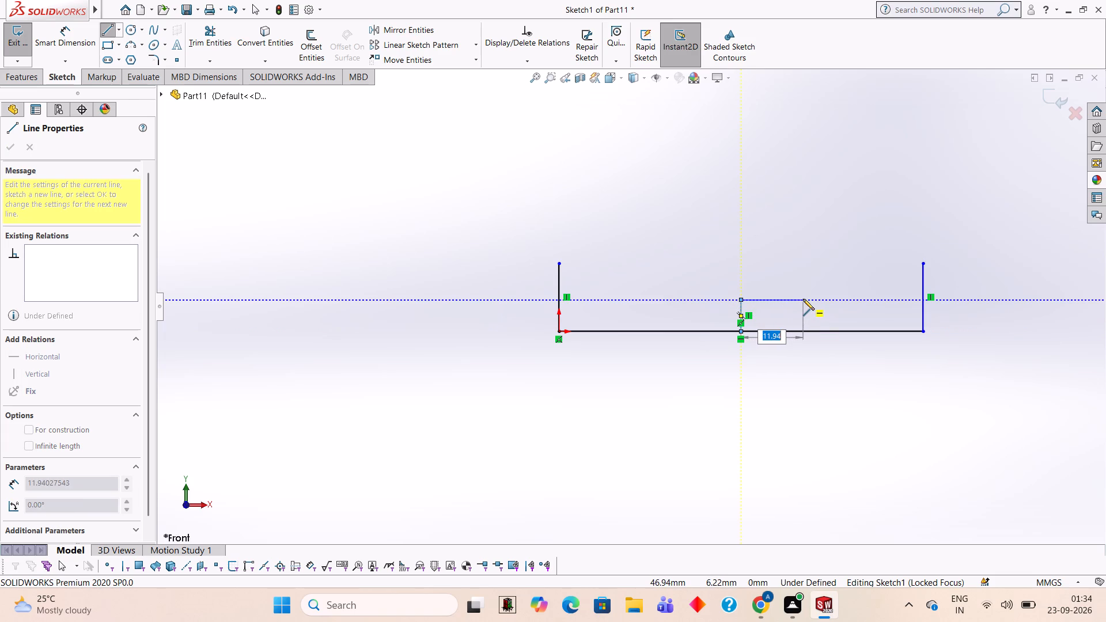
{"action": "type", "text": "12"}
{"action": "key", "text": "Return"}
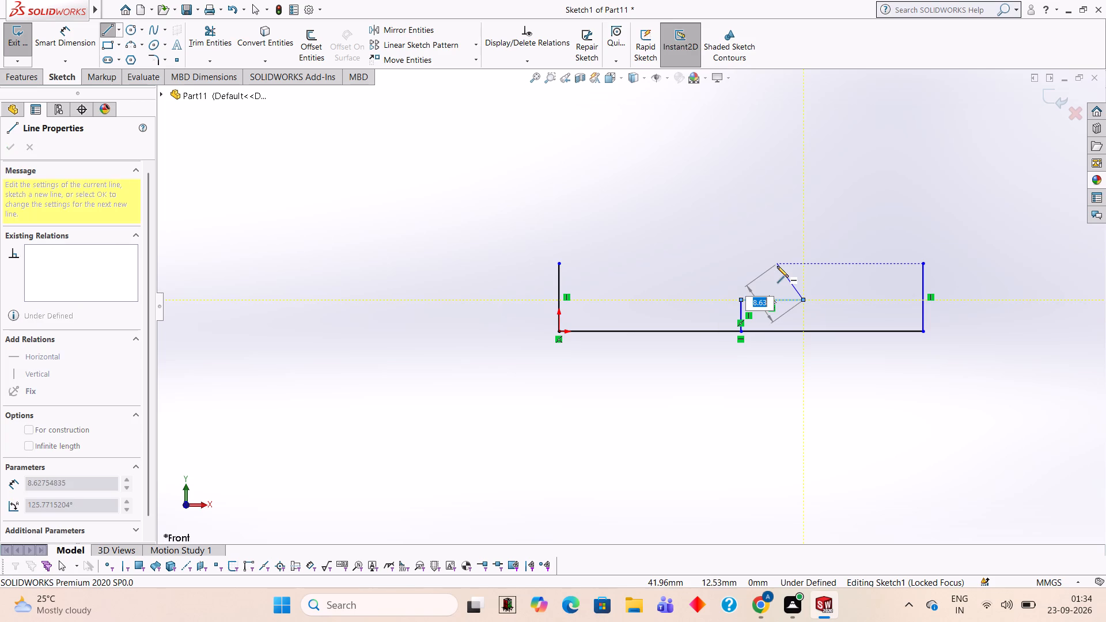
{"action": "key", "text": "Escape"}
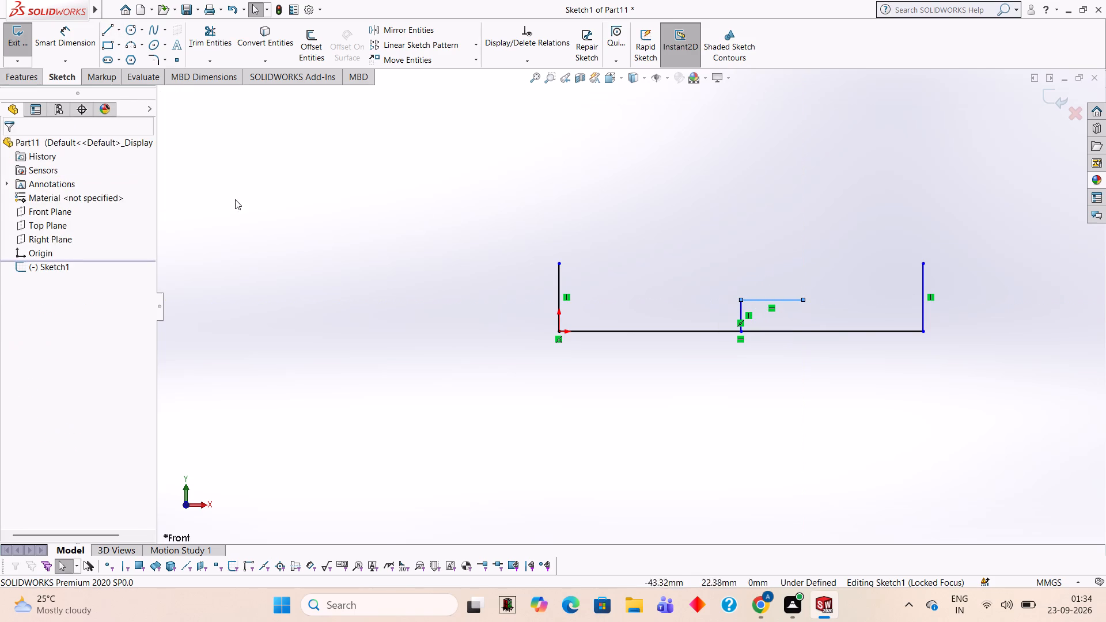
Sketch a 12 mm horizontal line leftward from the top of the 6 mm vertical line.
{"action": "left_click", "coordinate": [107, 25]}
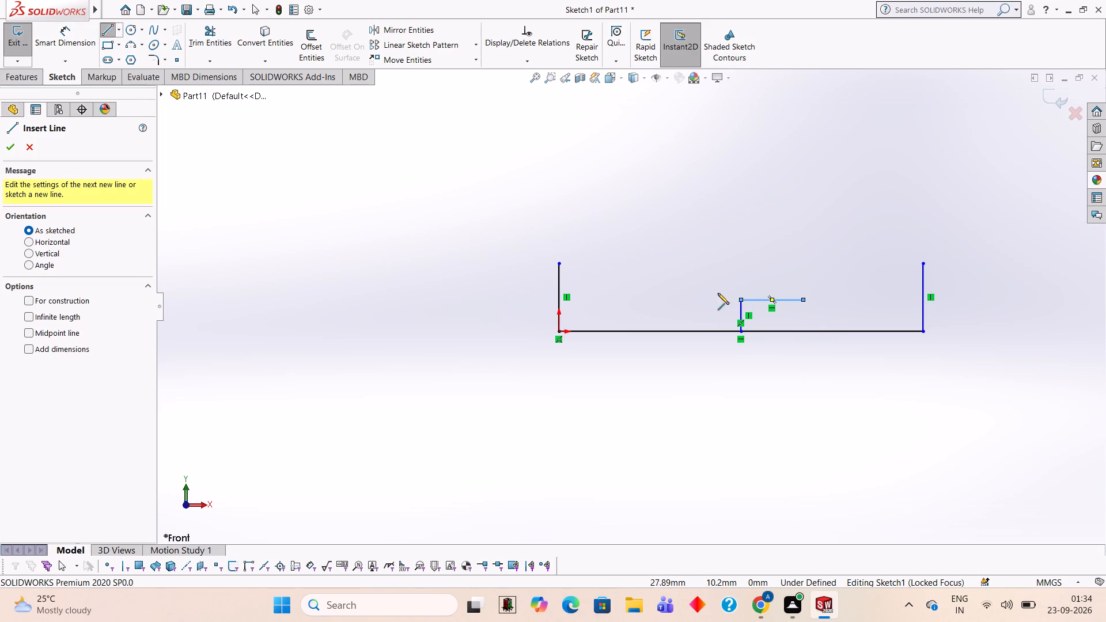
{"action": "left_click", "coordinate": [740, 300]}
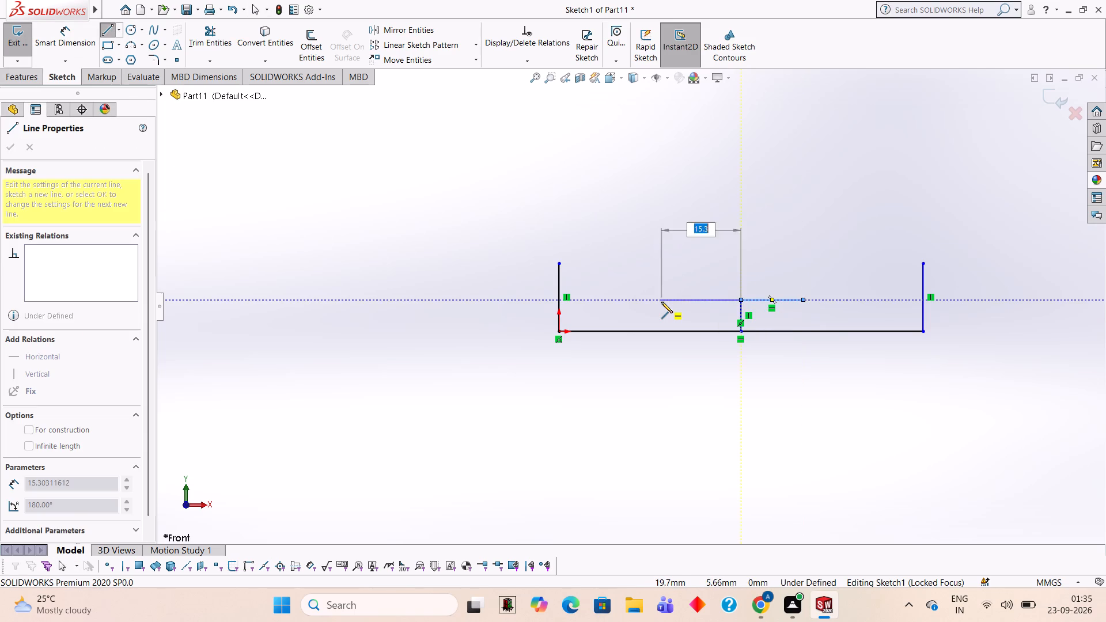
{"action": "type", "text": "12"}
{"action": "key", "text": "Return"}
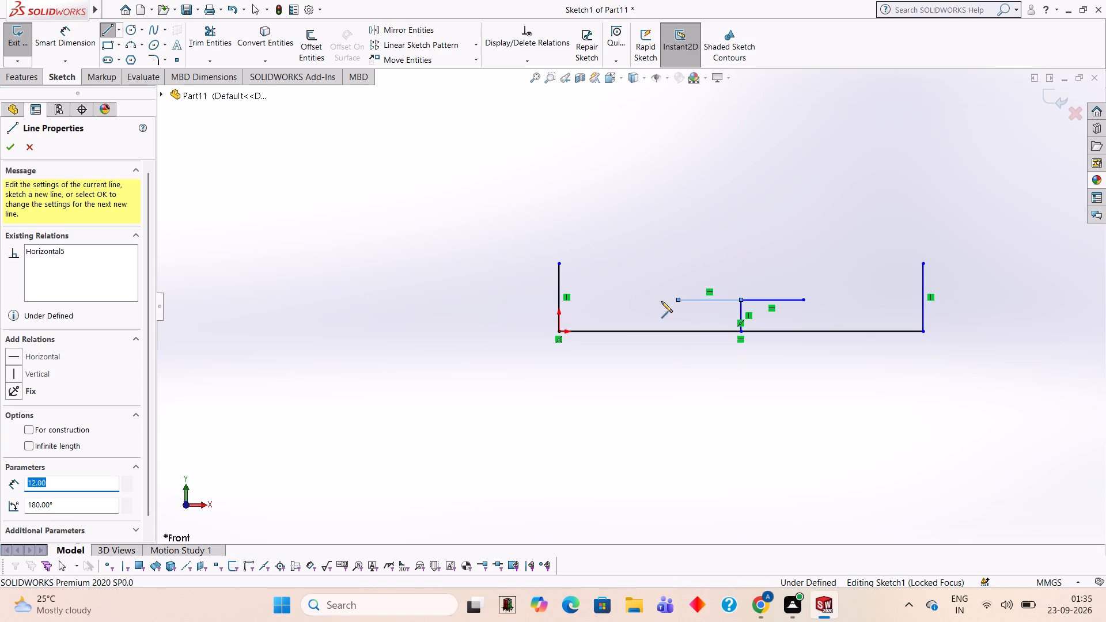
{"action": "key", "text": "Escape"}
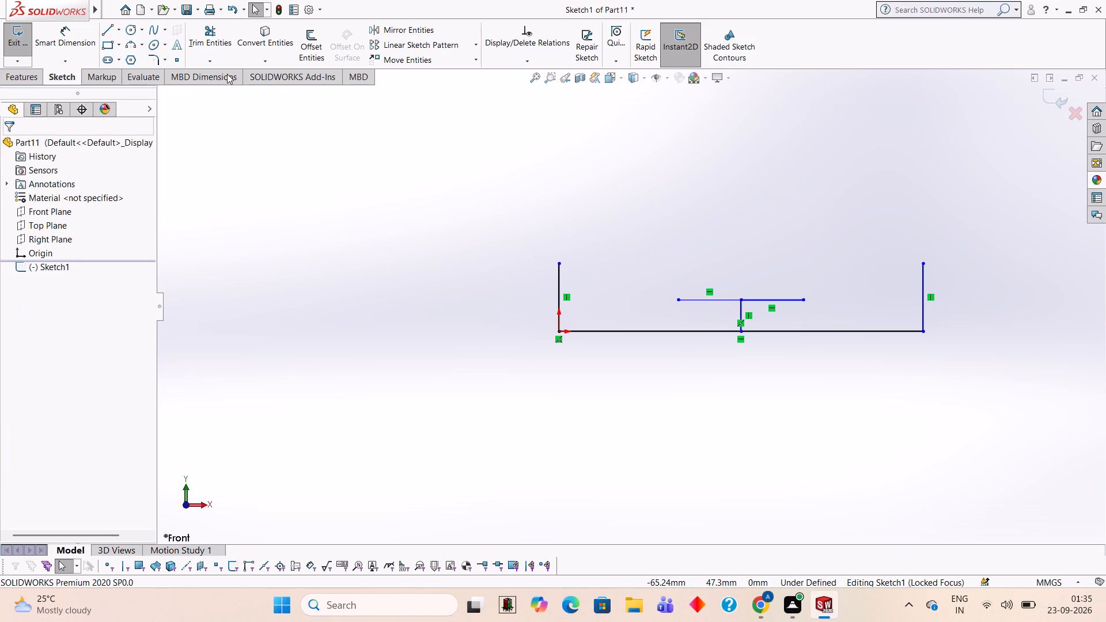
Trim away the 6 mm vertical line between the base line and the short horizontal lines.
{"action": "left_click", "coordinate": [217, 29]}
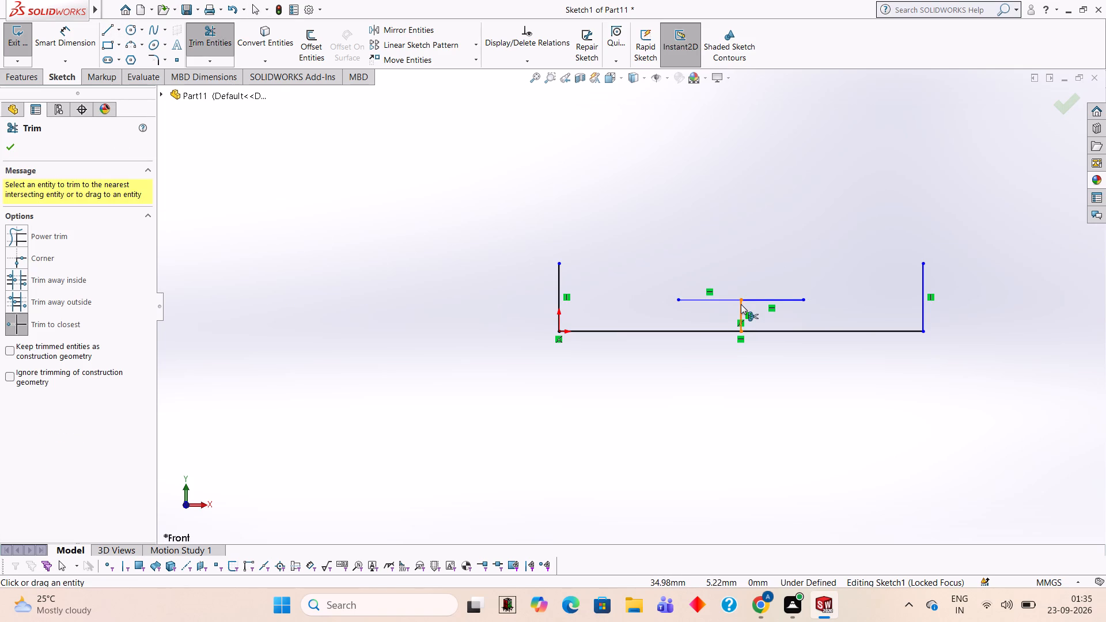
{"action": "left_click", "coordinate": [741, 304]}
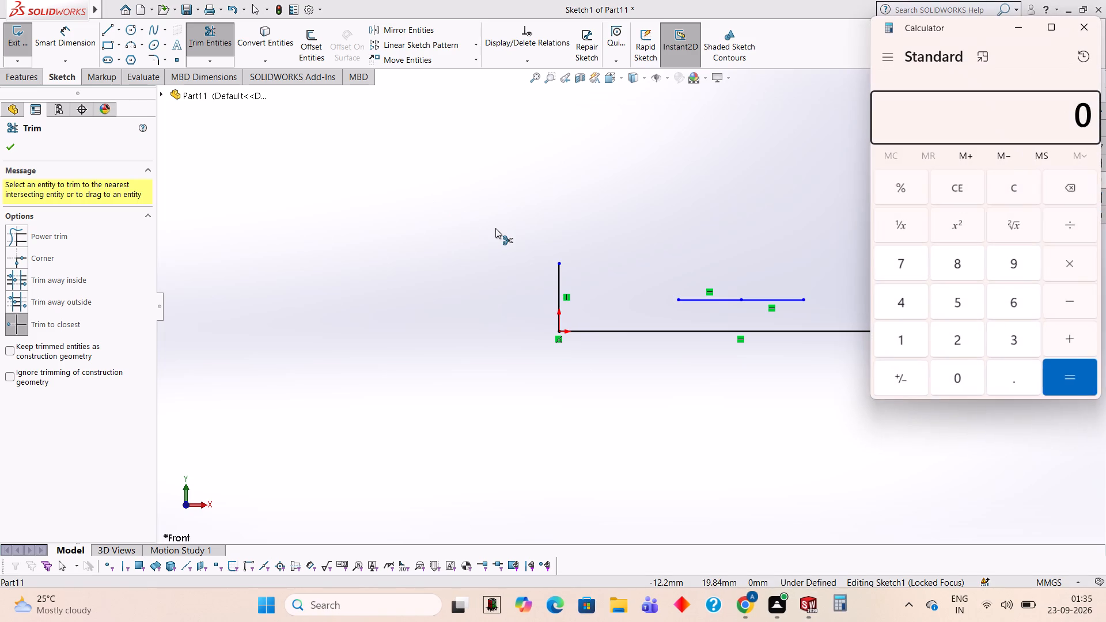
Switch to Calculator and calculate 70 − 24.
{"action": "type", "text": "70-"}
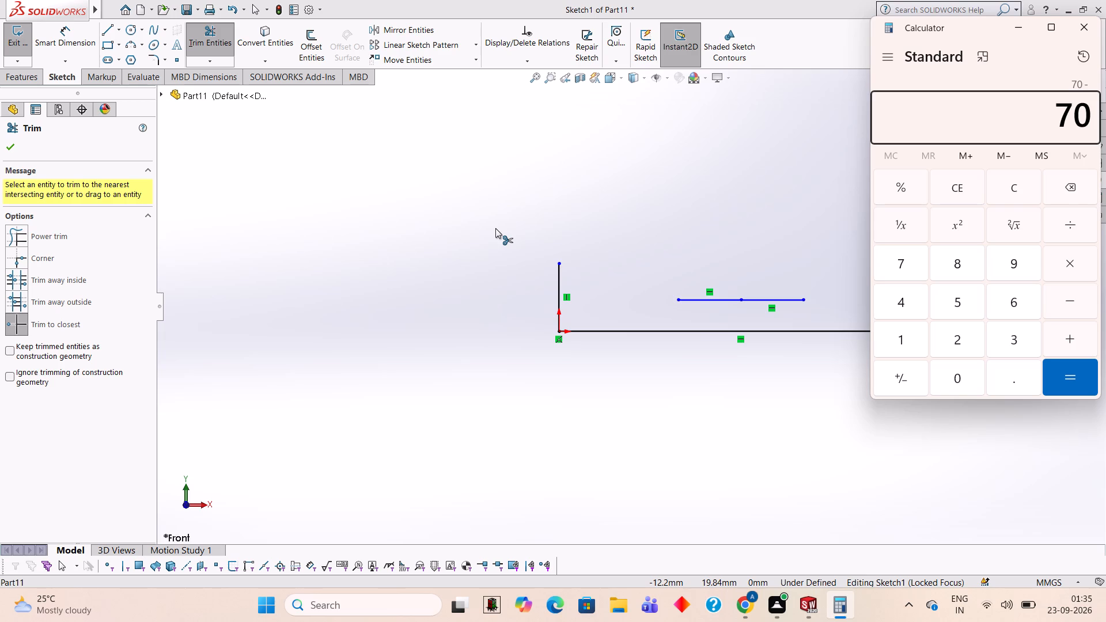
{"action": "type", "text": "24"}
{"action": "key", "text": "Return"}
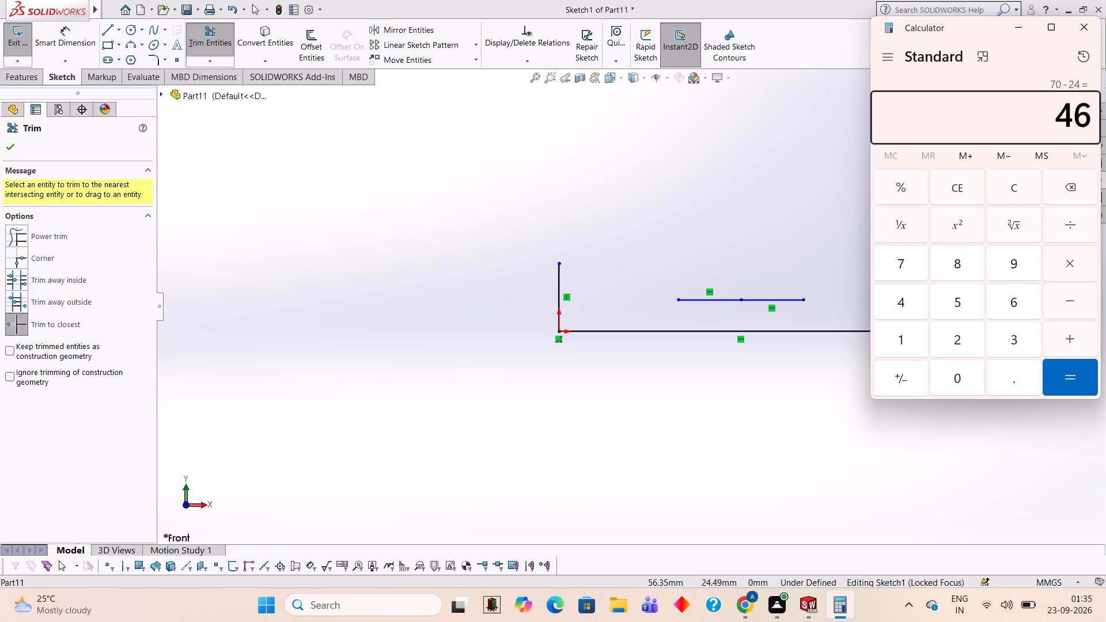
Divide the Calculator result by 2, close Calculator and return to the sketch.
{"action": "type", "text": "/2"}
{"action": "key", "text": "Return"}
{"action": "left_click", "coordinate": [1076, 29]}
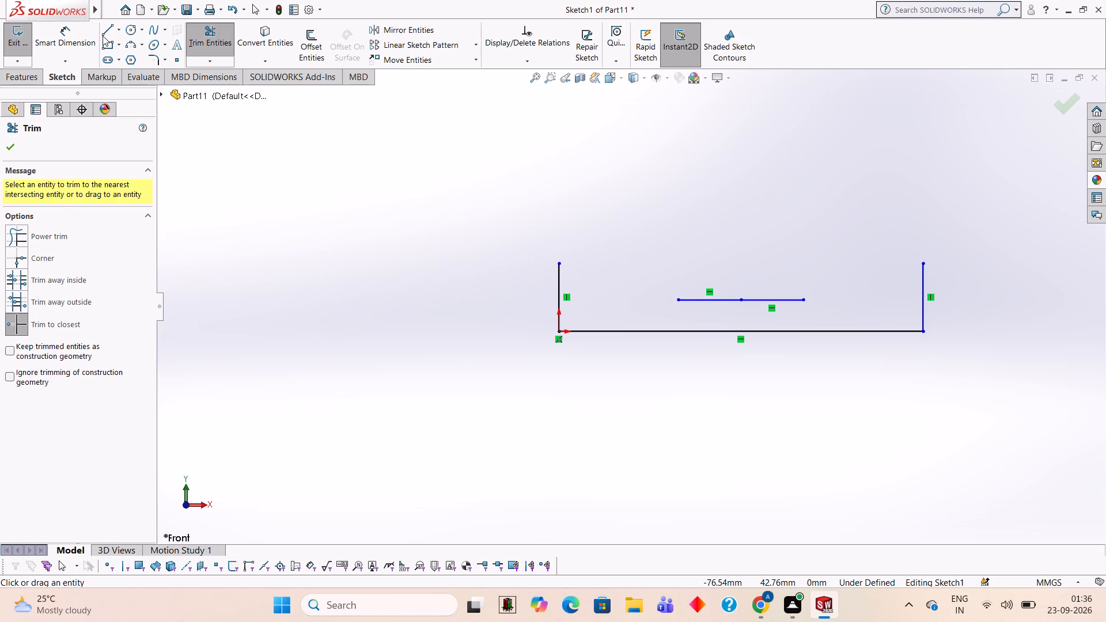
Trim away the 70 mm base line between the two vertical sides.
{"action": "left_click", "coordinate": [681, 332]}
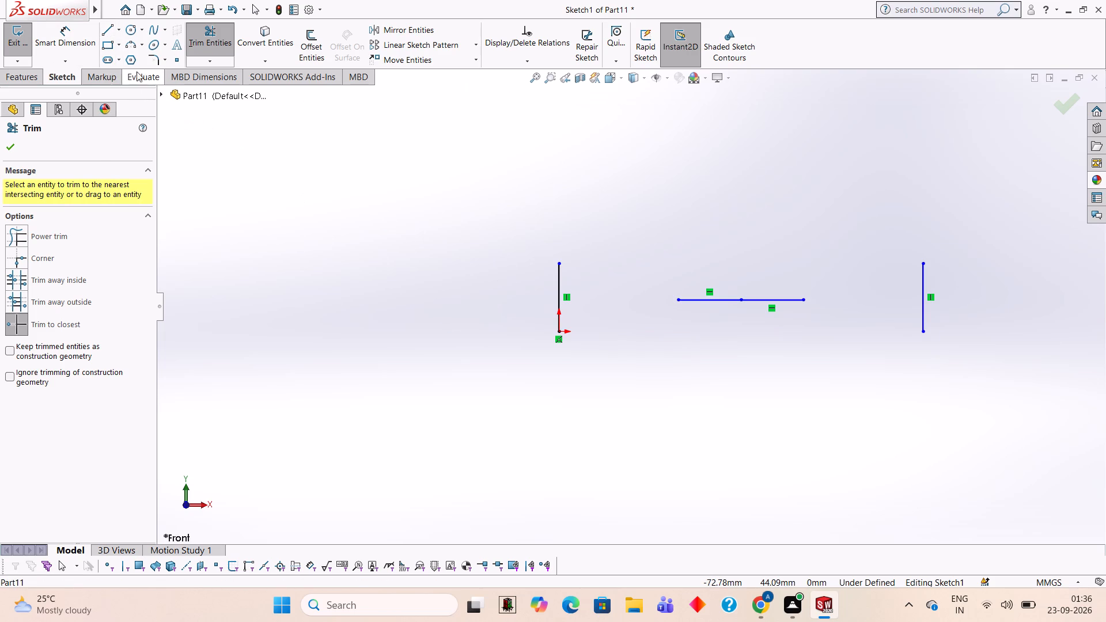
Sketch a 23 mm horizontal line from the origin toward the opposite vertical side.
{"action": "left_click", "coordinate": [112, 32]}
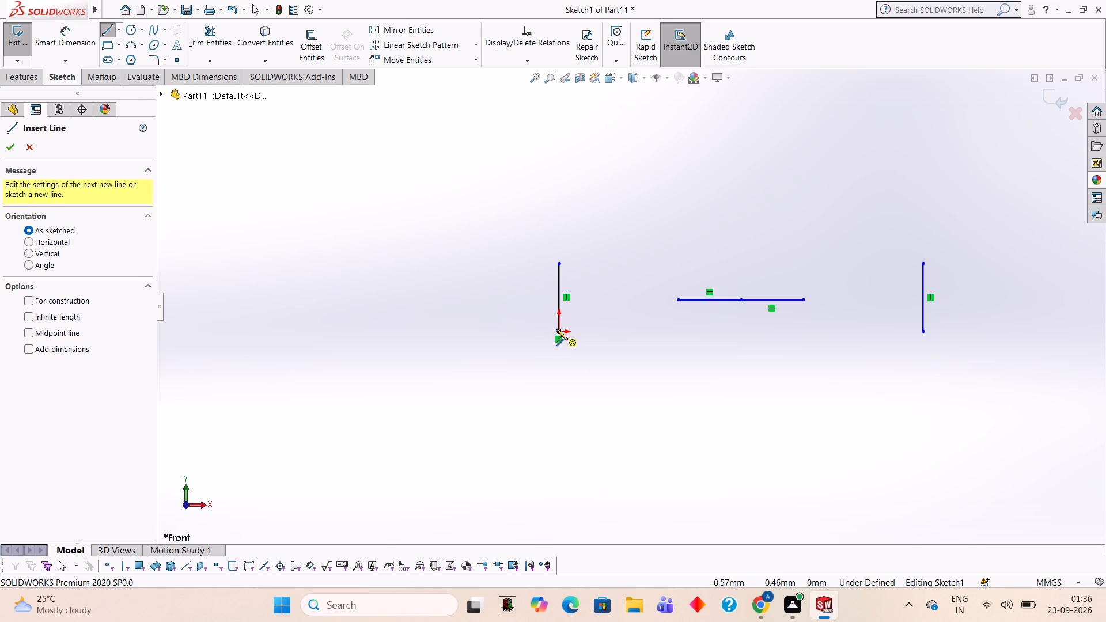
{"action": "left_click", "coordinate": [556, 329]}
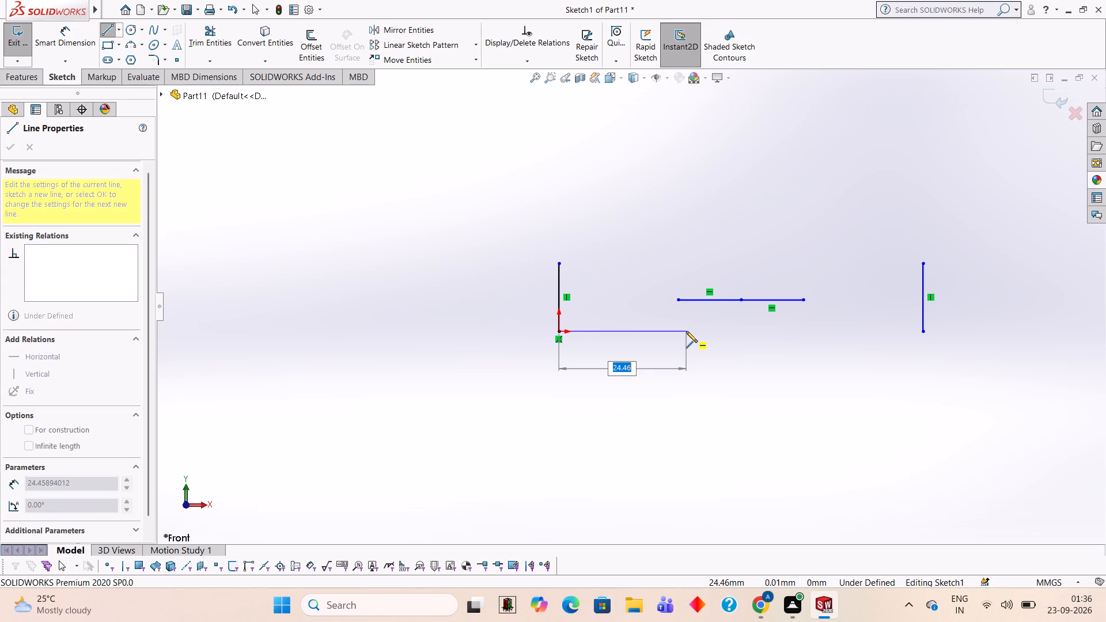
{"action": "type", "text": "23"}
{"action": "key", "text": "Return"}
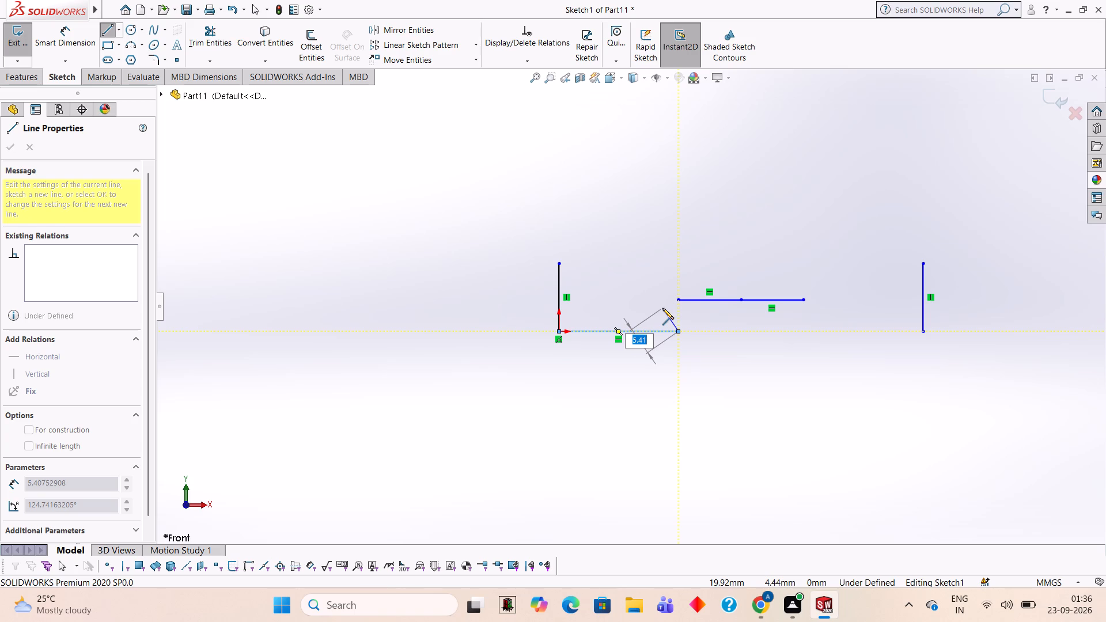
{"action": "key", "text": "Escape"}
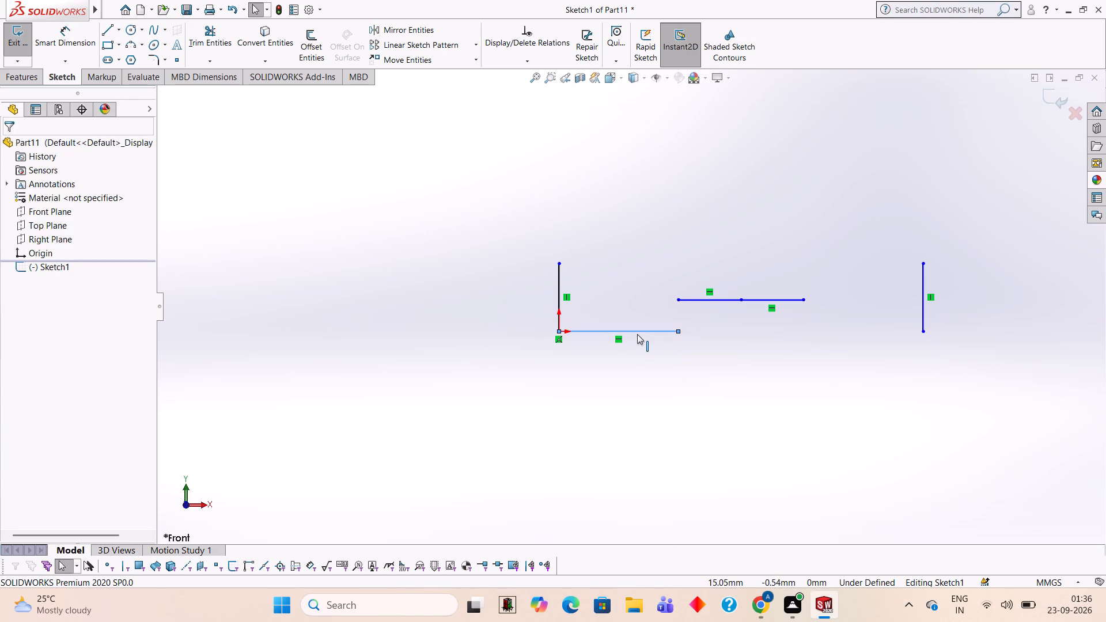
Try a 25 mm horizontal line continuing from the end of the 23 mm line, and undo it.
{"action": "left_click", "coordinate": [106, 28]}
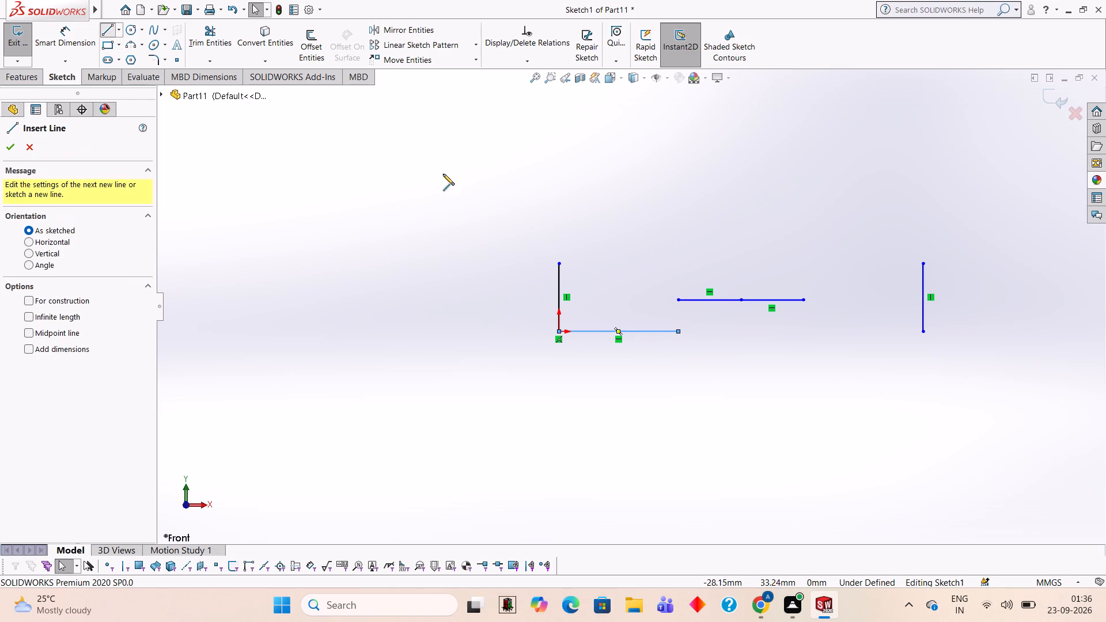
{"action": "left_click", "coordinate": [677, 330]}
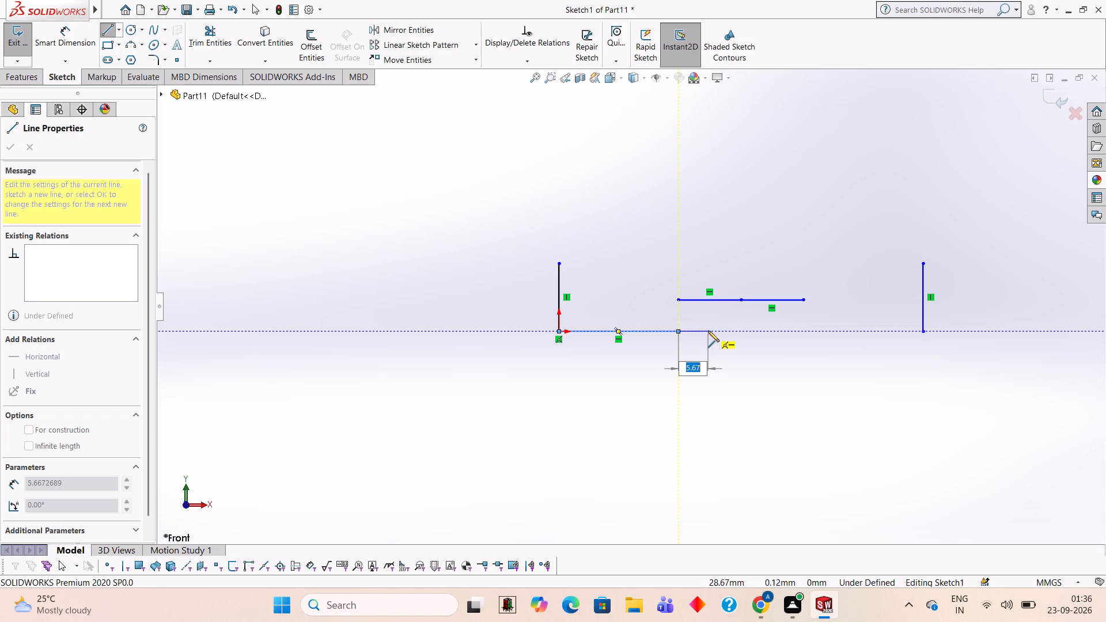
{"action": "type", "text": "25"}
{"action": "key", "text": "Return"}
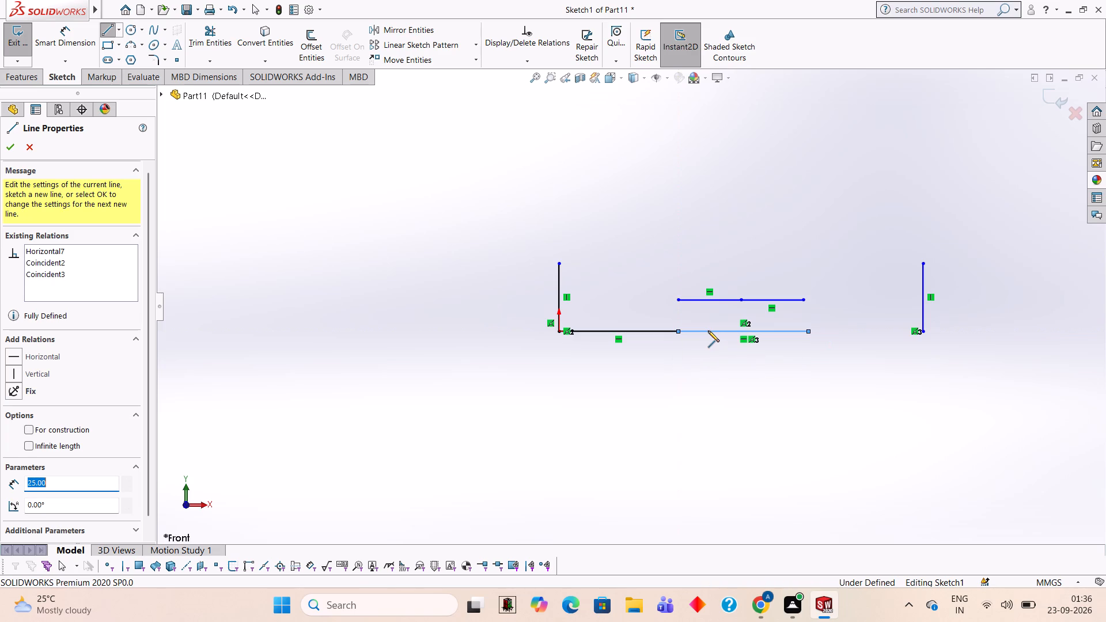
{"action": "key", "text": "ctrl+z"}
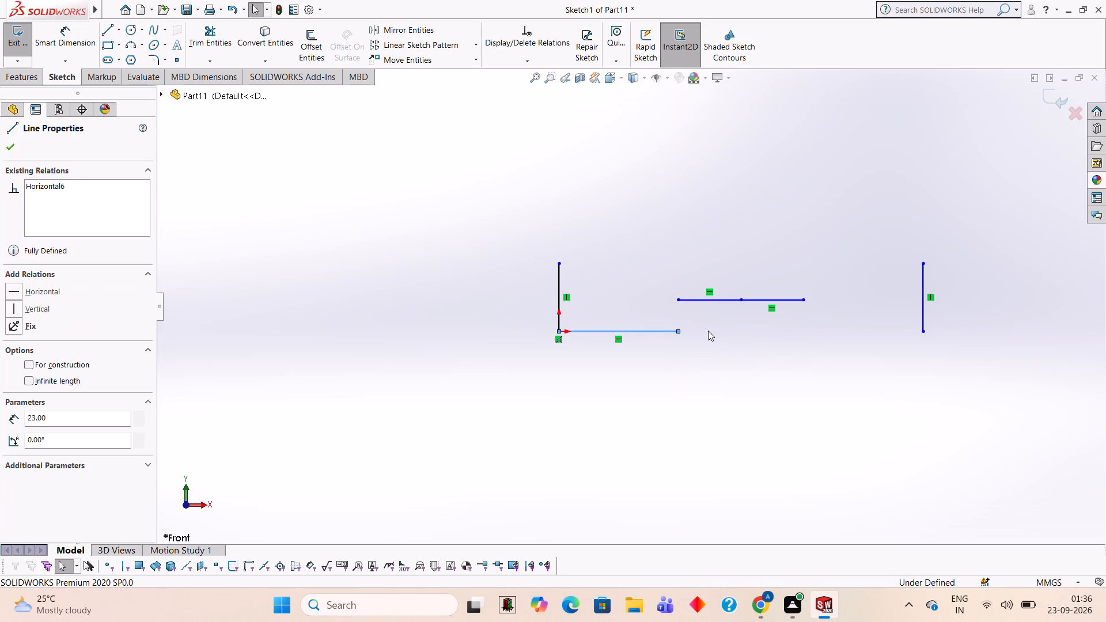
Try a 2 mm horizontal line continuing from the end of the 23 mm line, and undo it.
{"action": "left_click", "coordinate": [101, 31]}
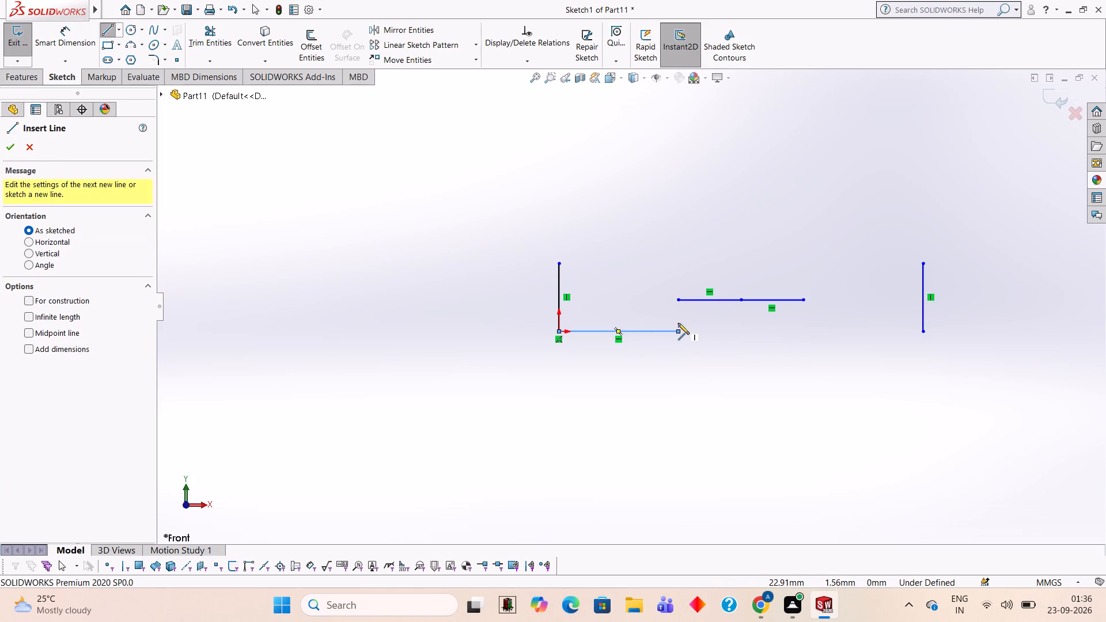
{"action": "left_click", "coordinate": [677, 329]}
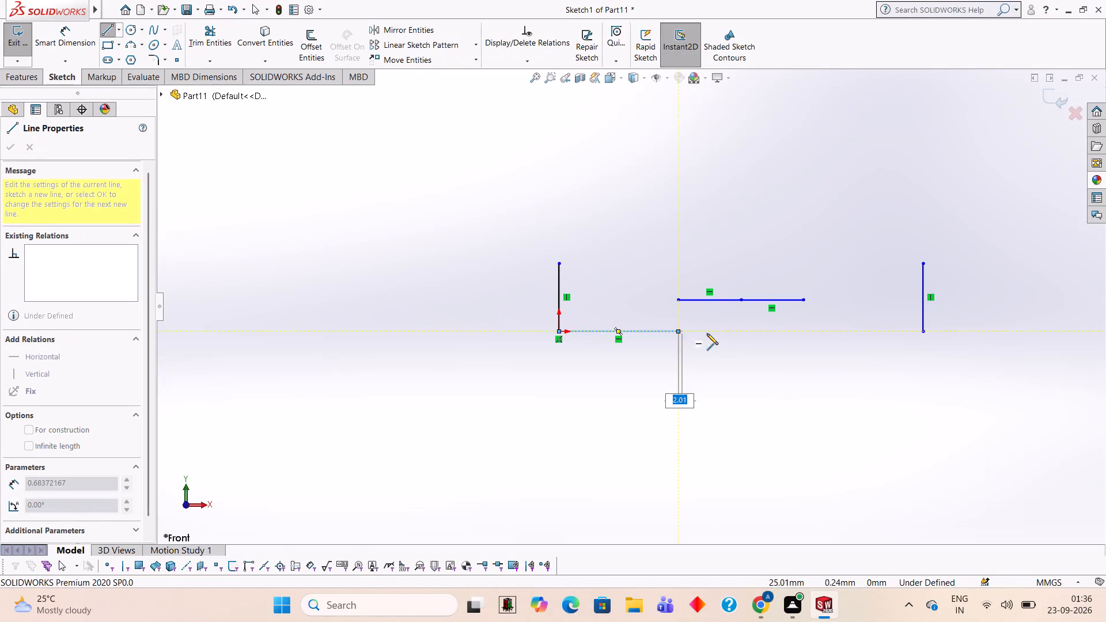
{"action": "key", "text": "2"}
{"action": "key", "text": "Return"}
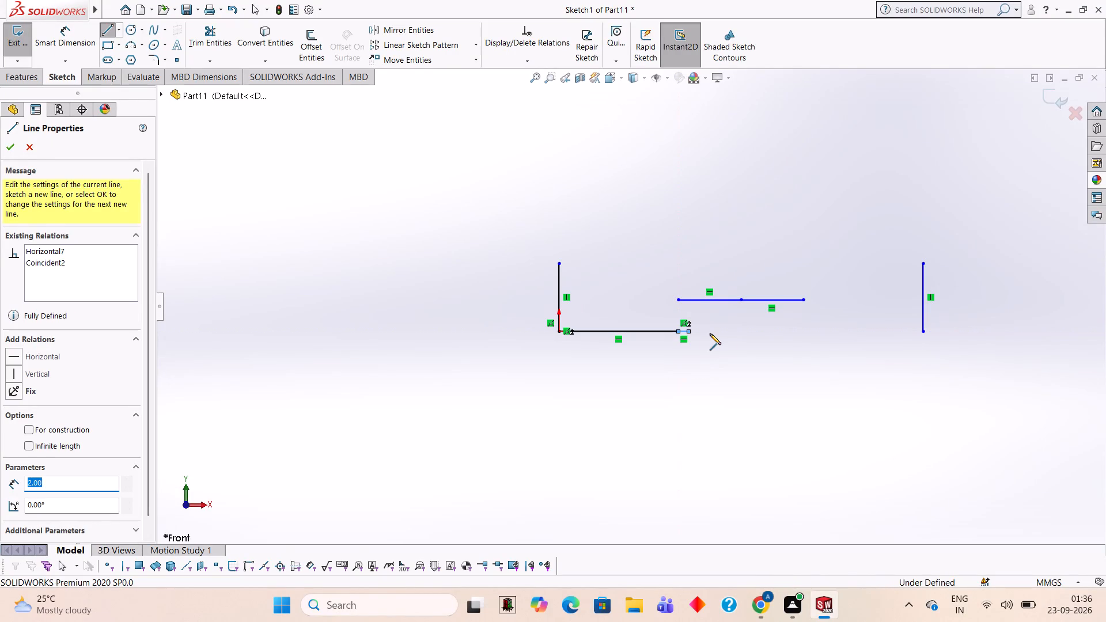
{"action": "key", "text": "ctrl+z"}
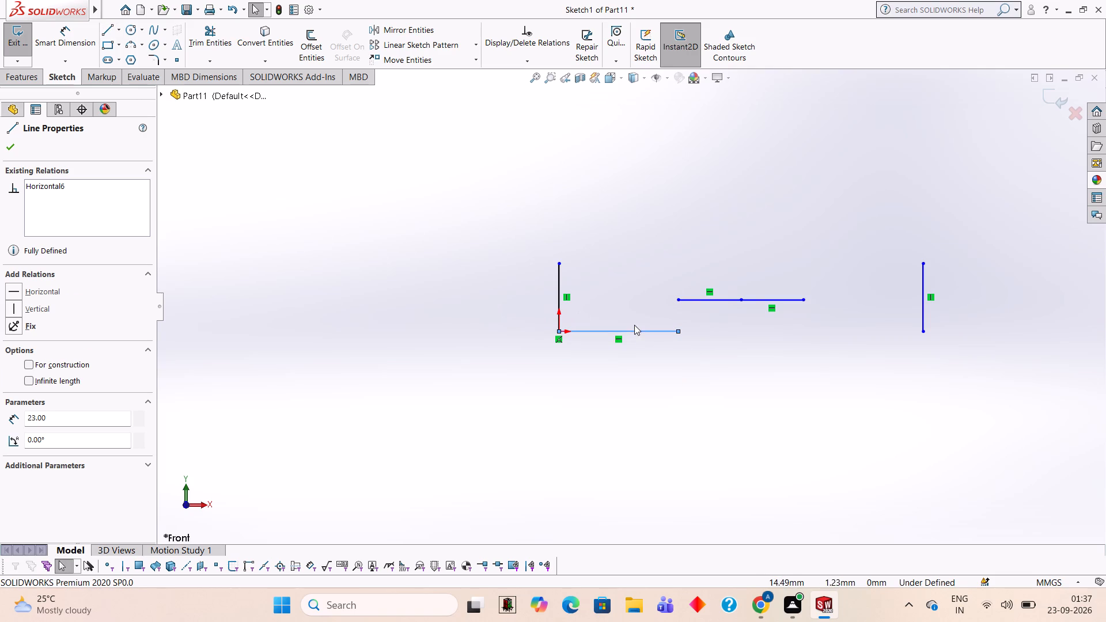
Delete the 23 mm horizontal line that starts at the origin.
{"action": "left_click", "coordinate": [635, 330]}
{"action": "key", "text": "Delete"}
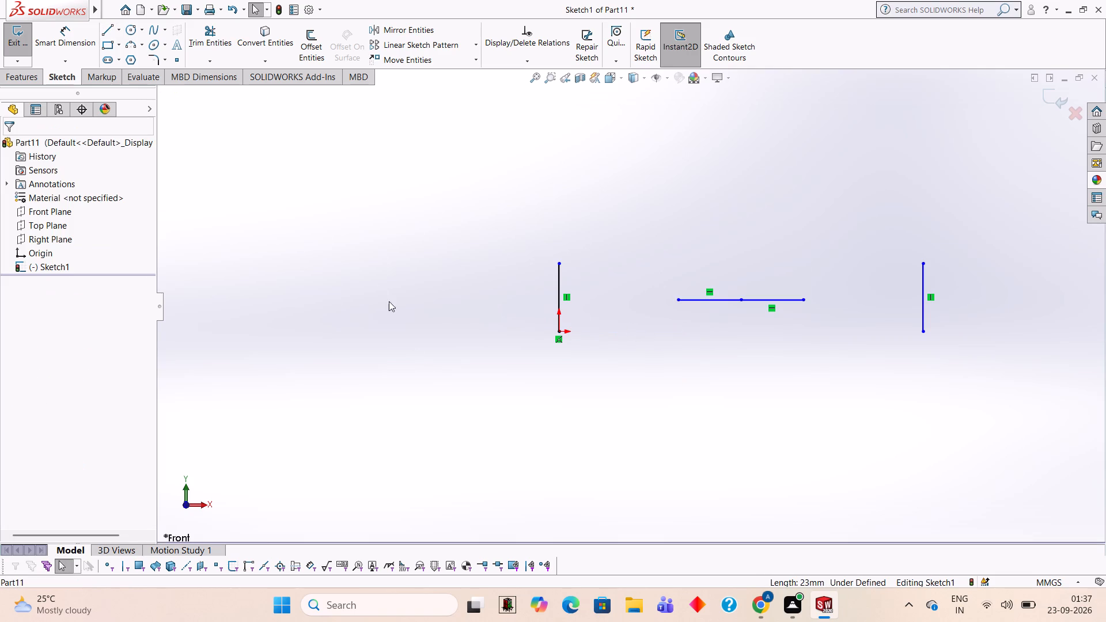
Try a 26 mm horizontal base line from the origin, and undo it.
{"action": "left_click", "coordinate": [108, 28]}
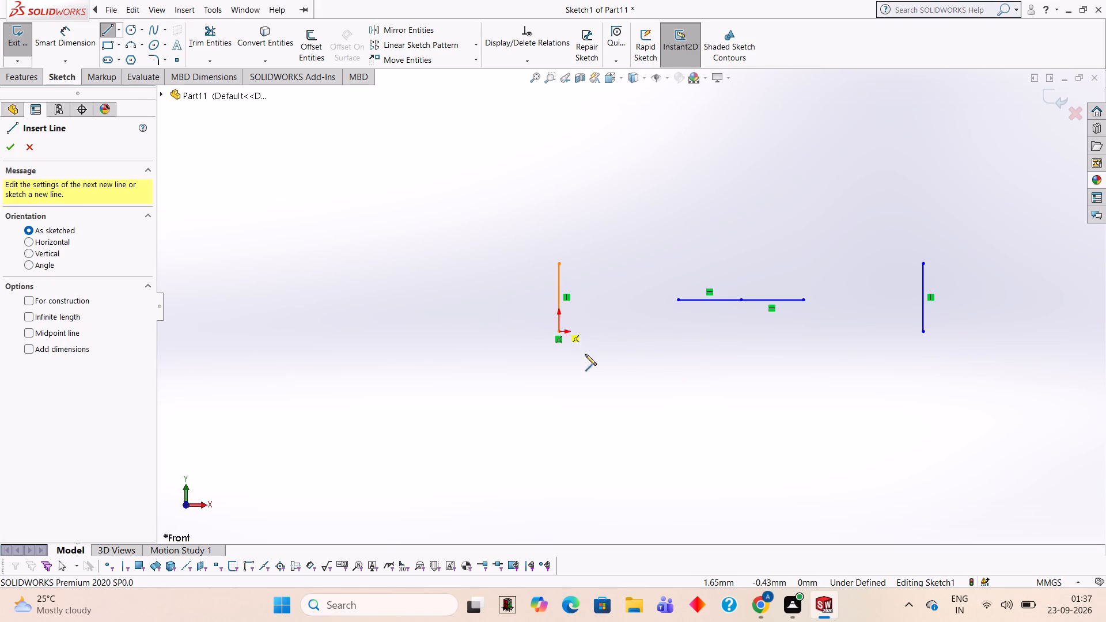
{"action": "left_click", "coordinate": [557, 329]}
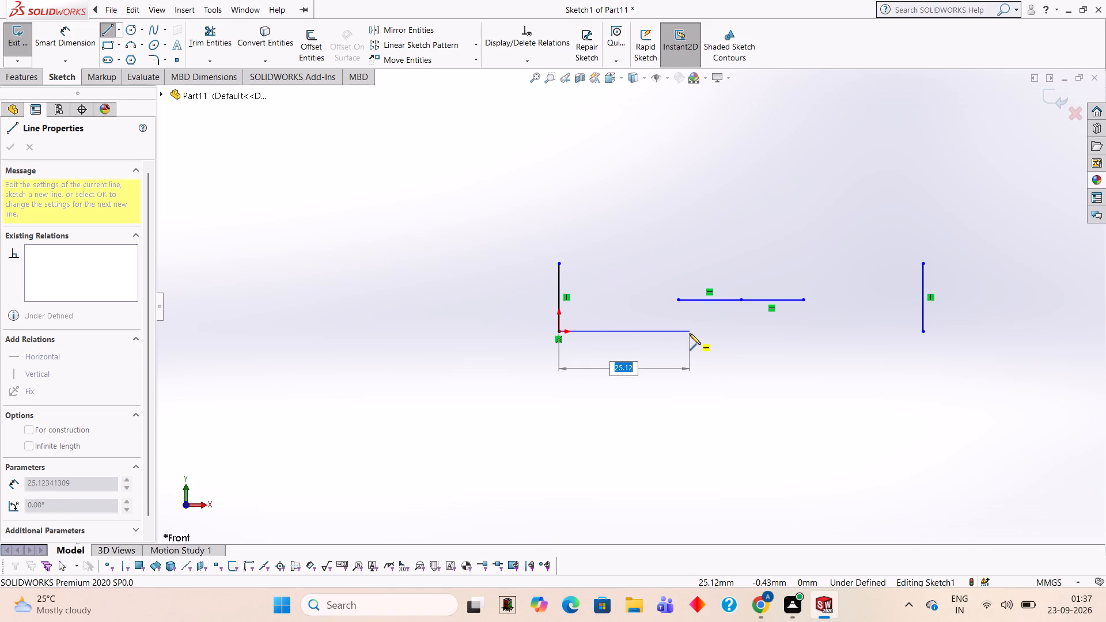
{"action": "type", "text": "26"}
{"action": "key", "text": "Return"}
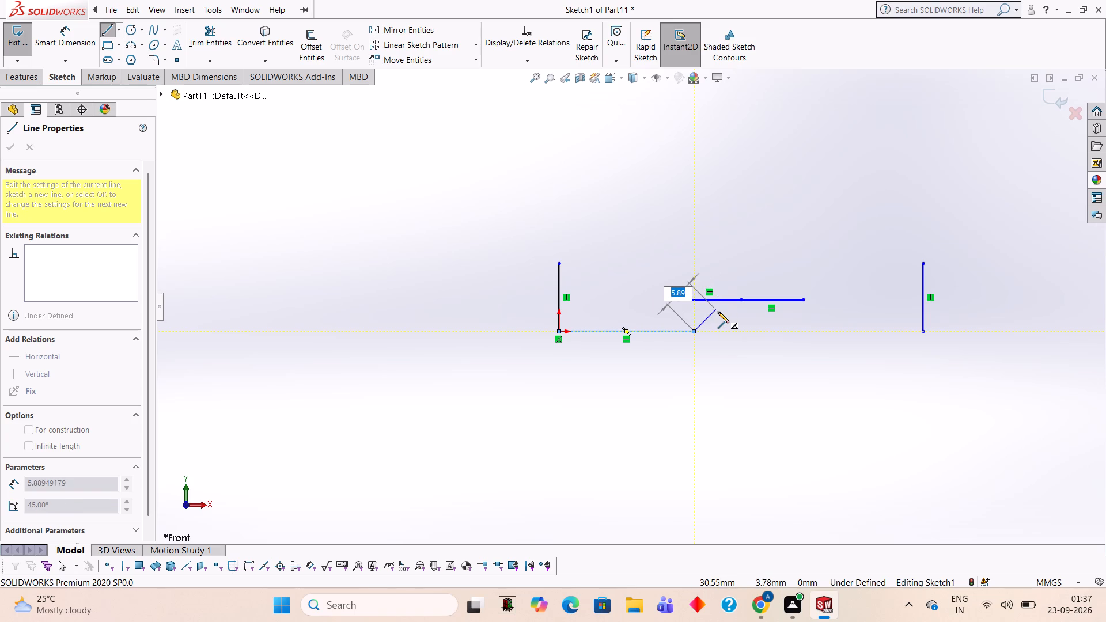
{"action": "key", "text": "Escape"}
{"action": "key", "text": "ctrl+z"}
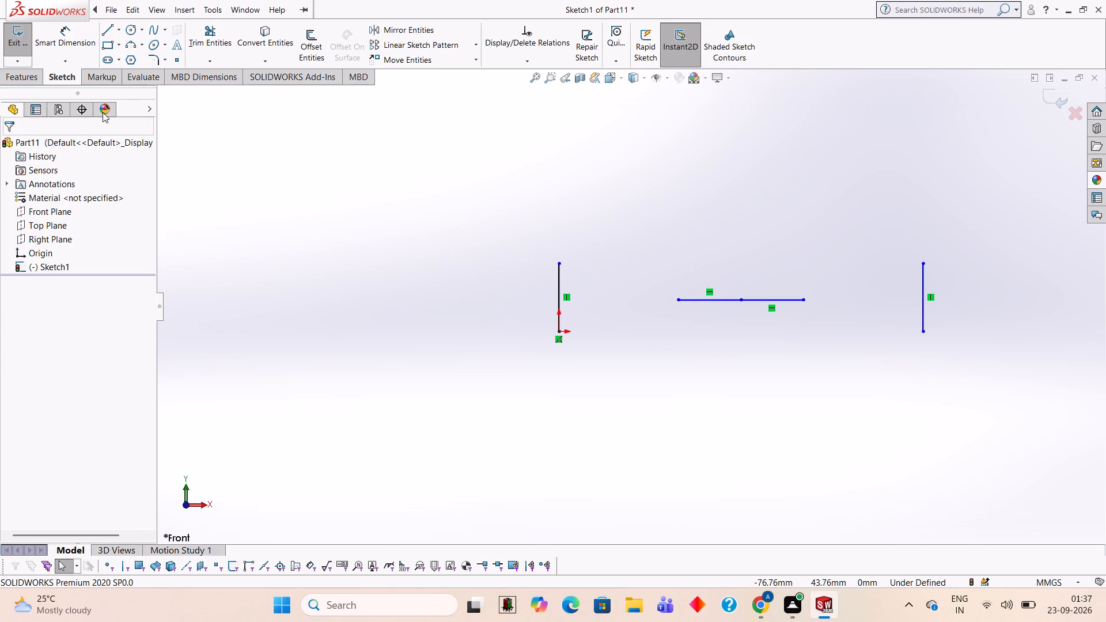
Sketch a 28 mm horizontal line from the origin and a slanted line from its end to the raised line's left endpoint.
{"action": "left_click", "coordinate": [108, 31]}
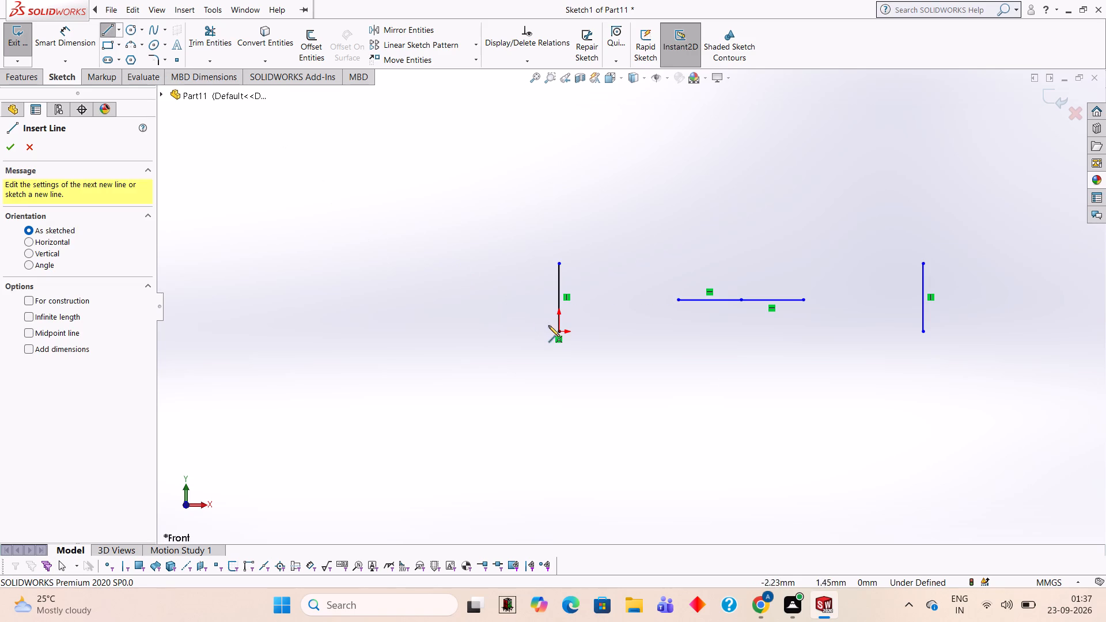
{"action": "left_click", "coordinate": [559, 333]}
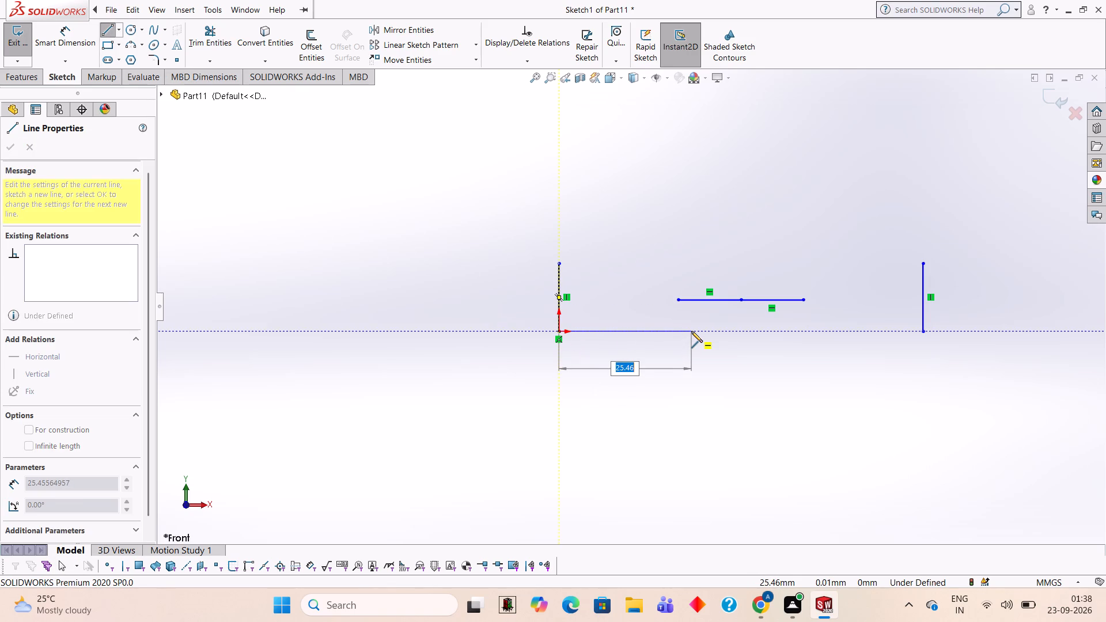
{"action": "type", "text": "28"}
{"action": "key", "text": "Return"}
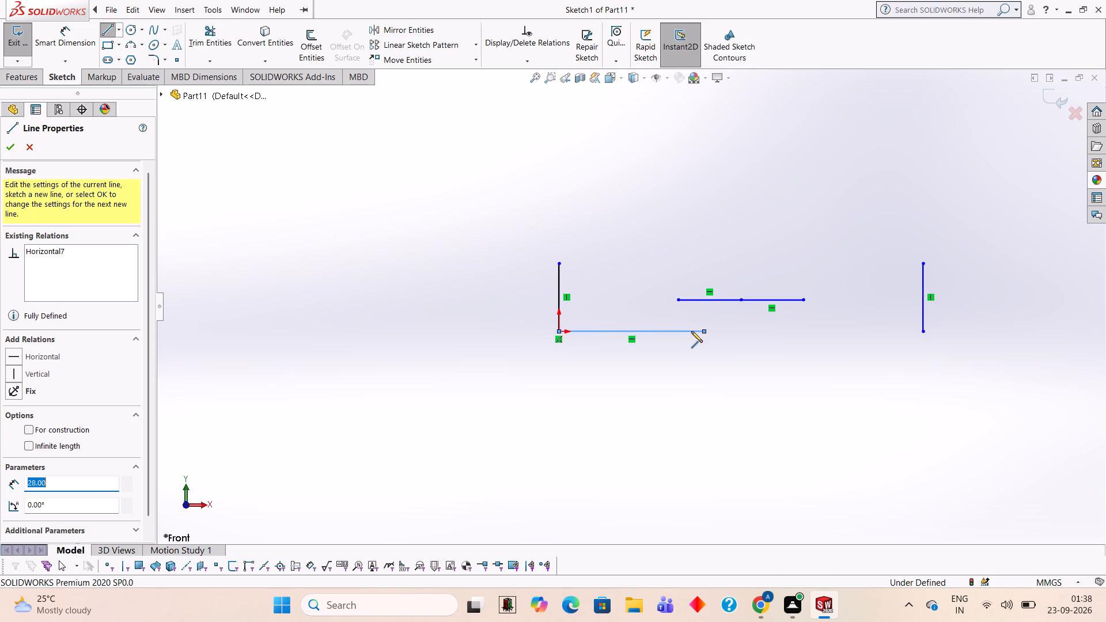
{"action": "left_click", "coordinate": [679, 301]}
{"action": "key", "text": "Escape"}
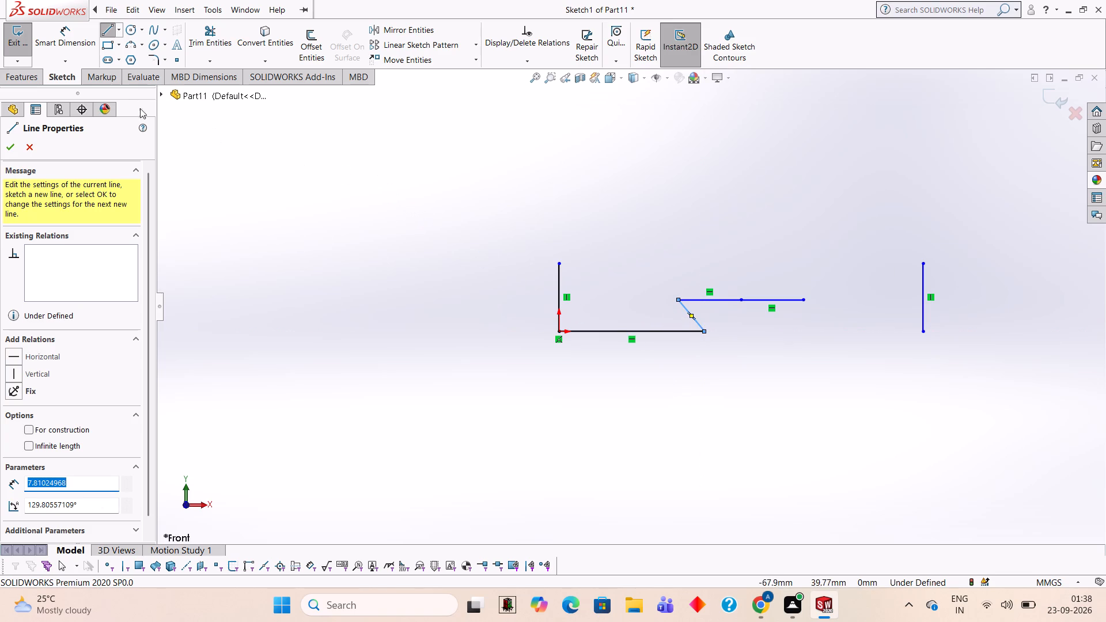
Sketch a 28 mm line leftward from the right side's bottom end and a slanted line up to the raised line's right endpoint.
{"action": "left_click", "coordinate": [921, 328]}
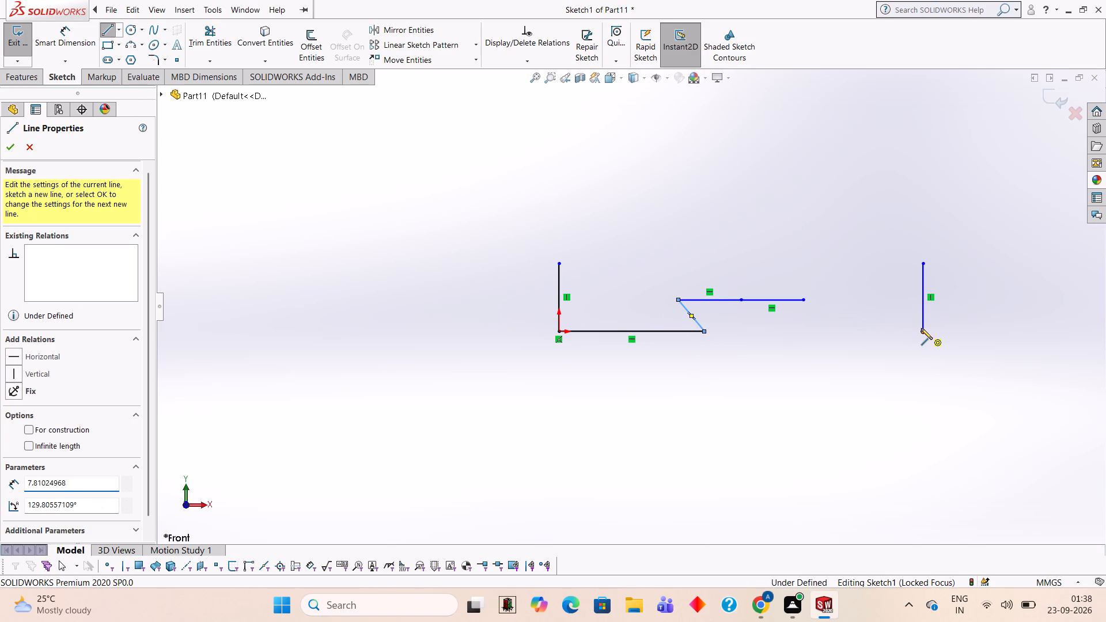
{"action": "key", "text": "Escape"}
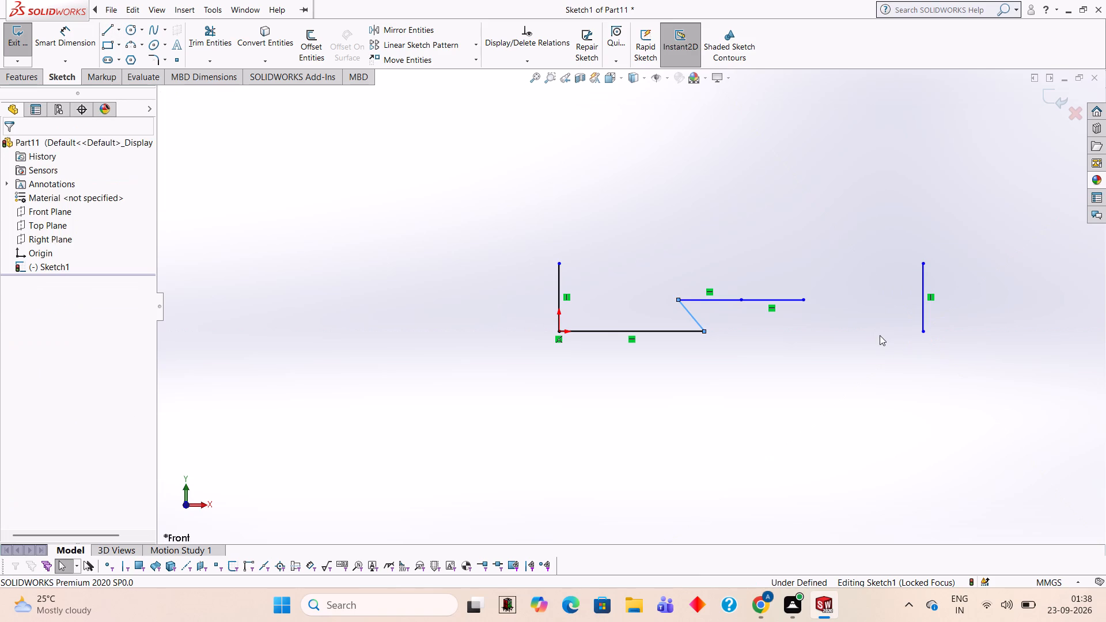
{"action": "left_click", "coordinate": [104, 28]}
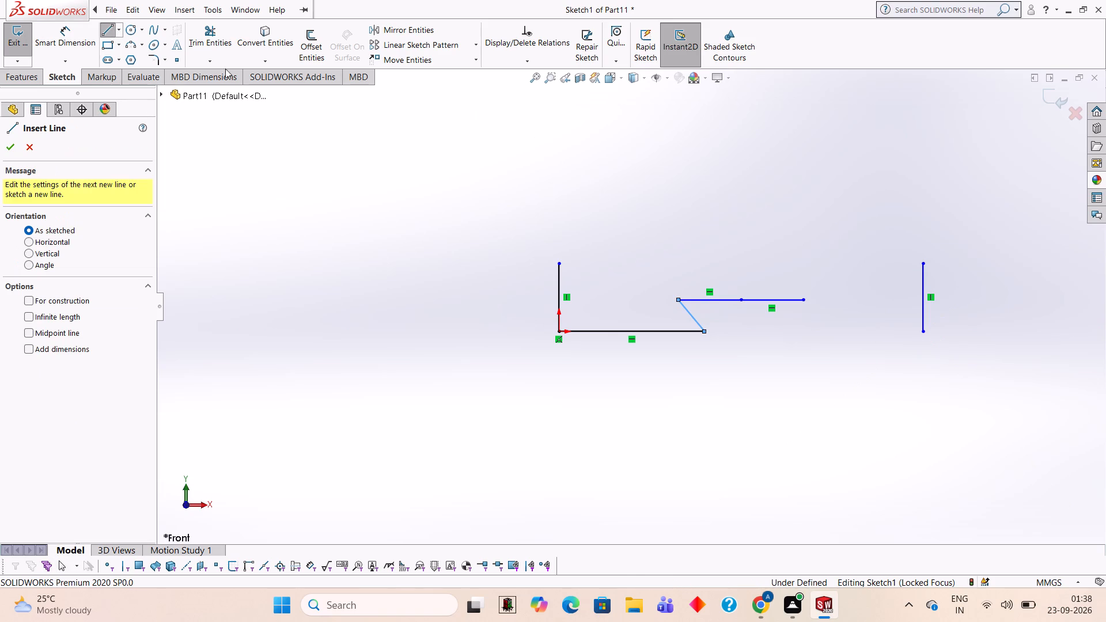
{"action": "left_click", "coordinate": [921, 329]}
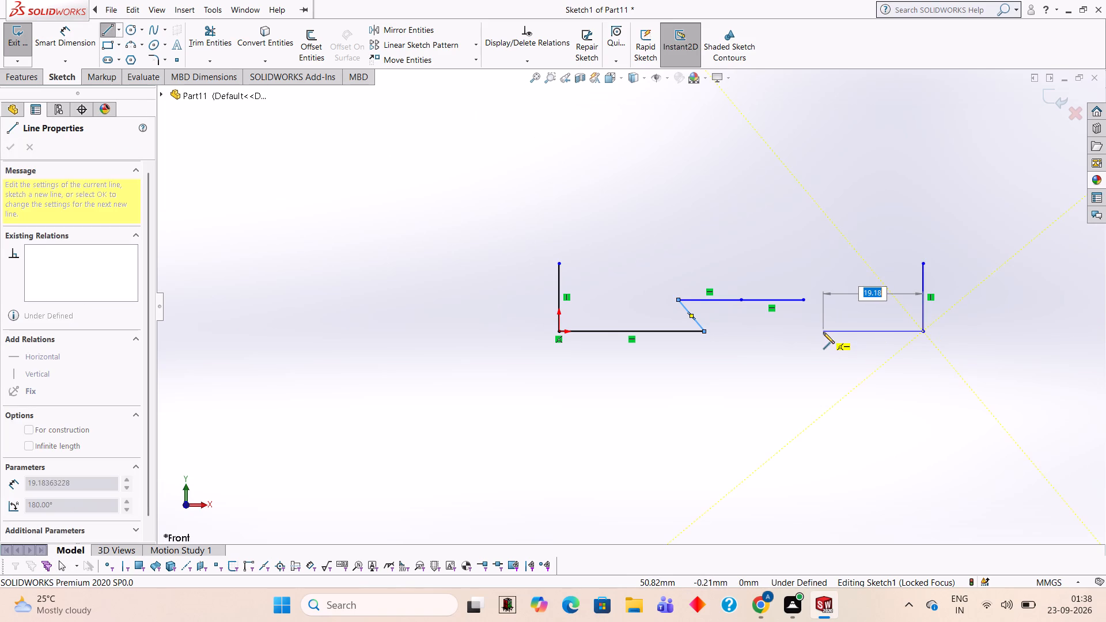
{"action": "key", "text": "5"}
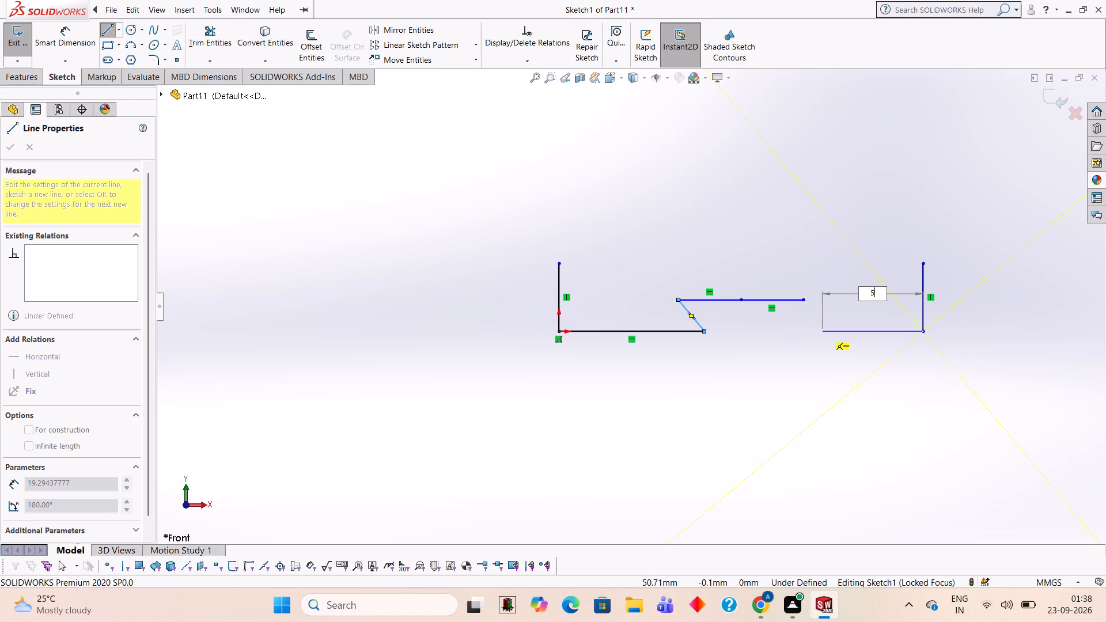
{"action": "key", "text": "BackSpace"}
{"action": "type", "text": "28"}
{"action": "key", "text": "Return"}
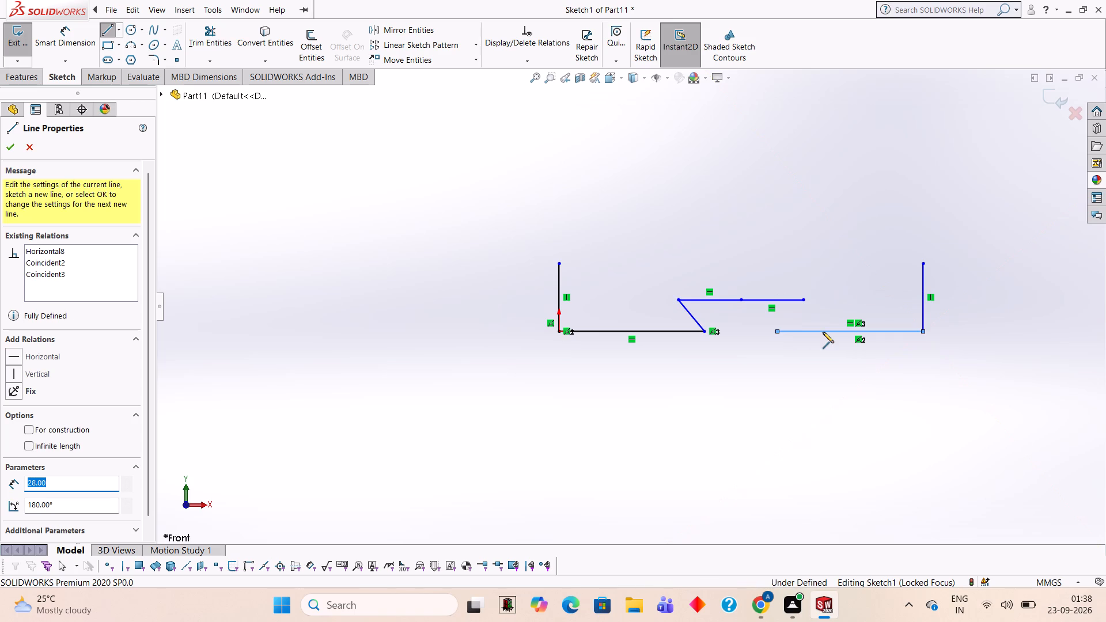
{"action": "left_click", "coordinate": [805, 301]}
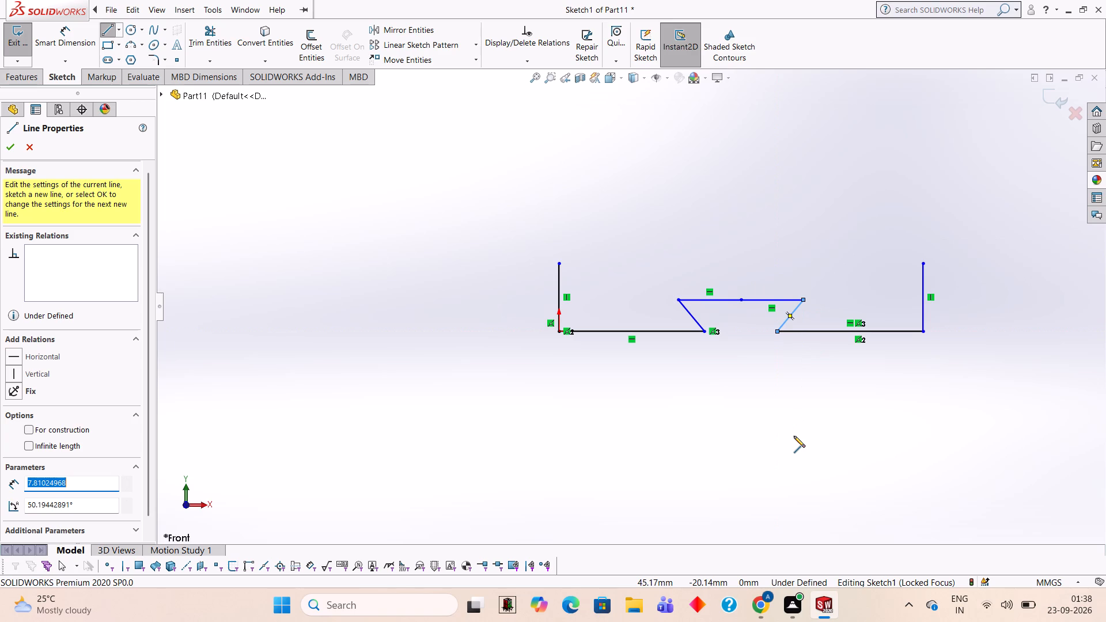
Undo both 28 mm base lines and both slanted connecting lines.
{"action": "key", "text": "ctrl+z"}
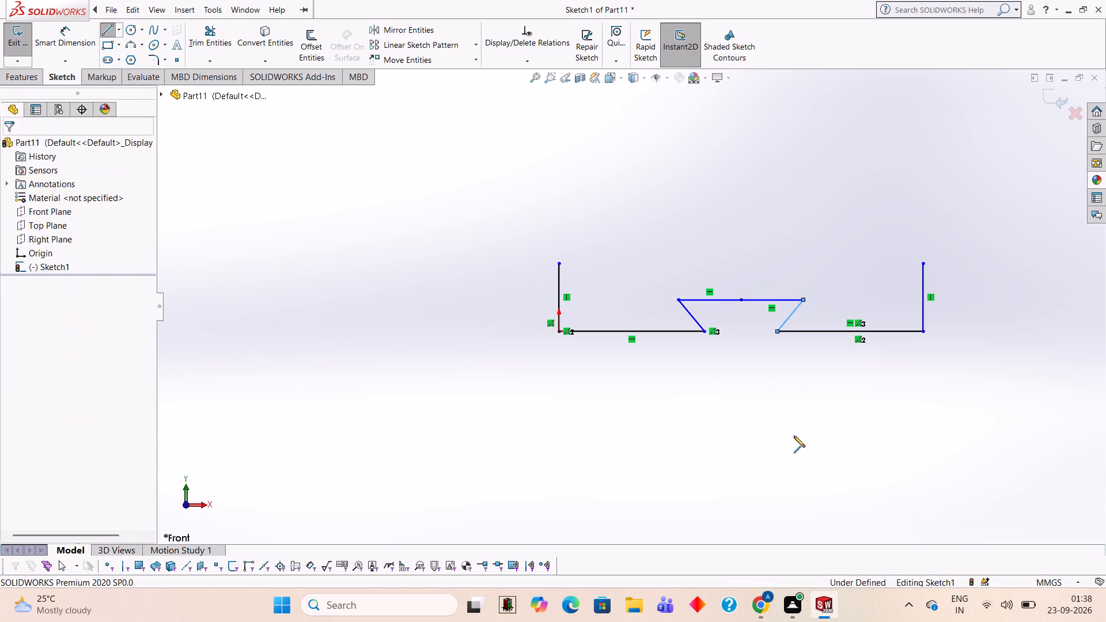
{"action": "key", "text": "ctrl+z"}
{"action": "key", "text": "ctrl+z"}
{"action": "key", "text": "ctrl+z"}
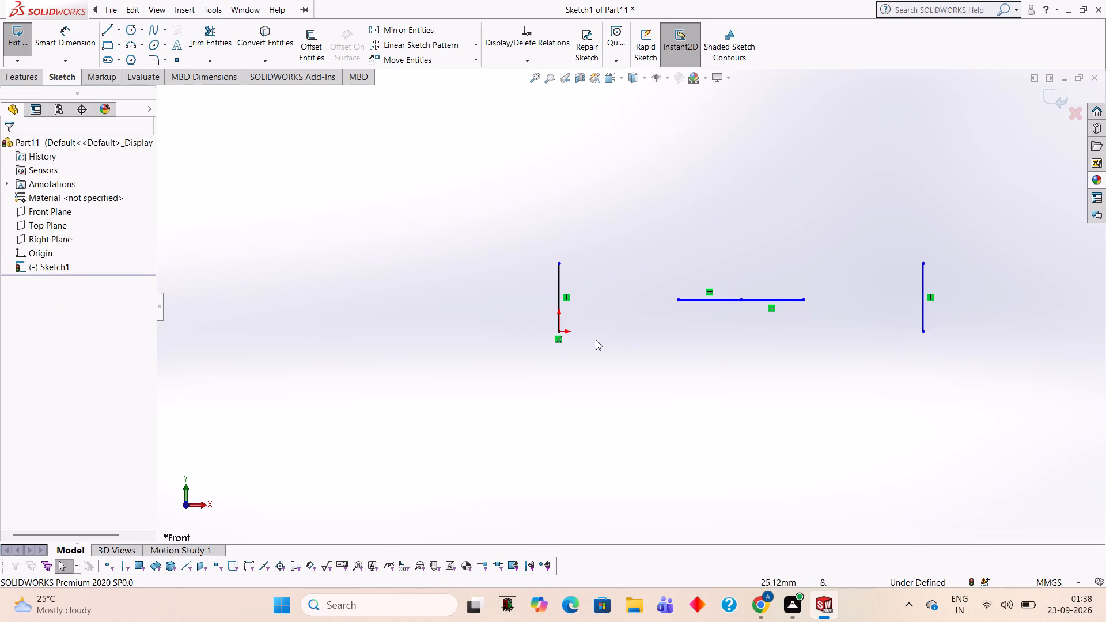
Sketch a 27 mm horizontal line from the origin and a slanted line from its end to the raised line's left endpoint.
{"action": "left_click", "coordinate": [105, 28]}
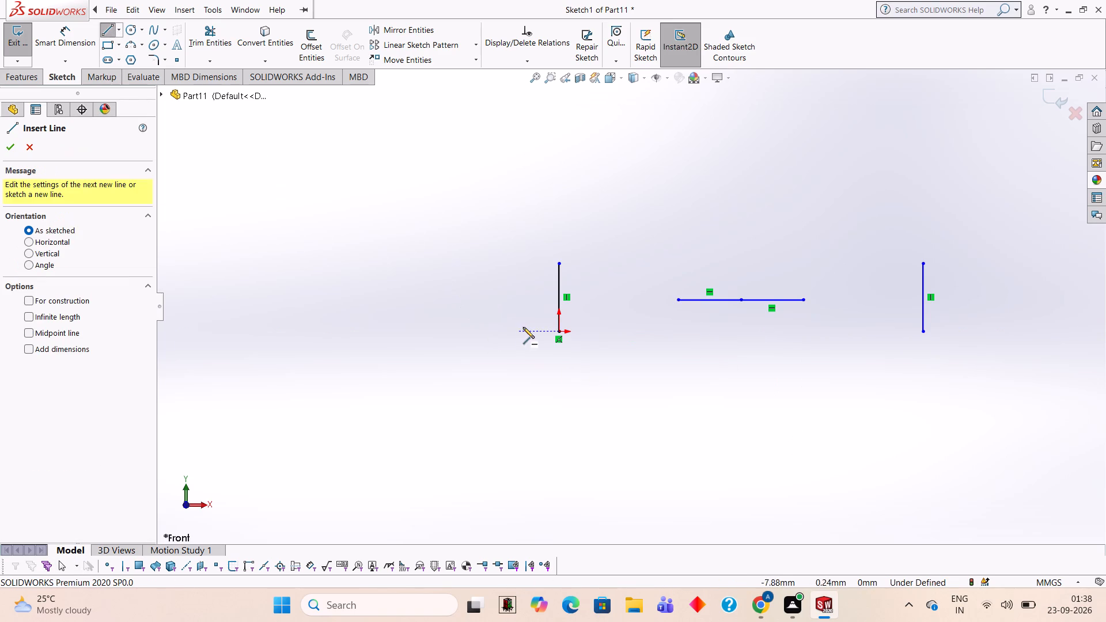
{"action": "left_click", "coordinate": [558, 332]}
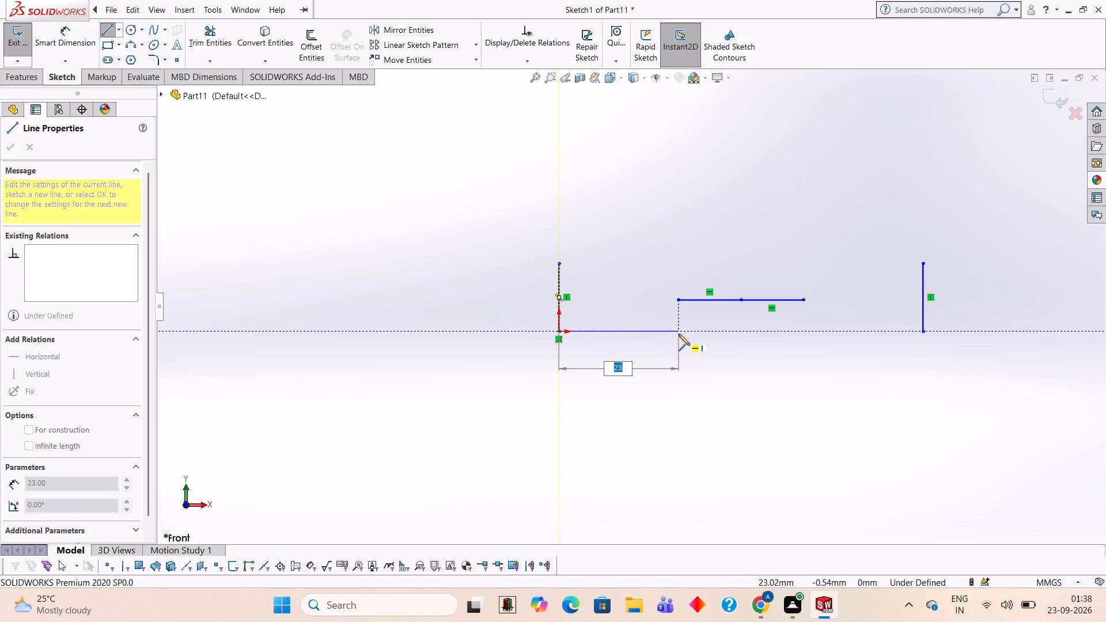
{"action": "type", "text": "27"}
{"action": "key", "text": "Return"}
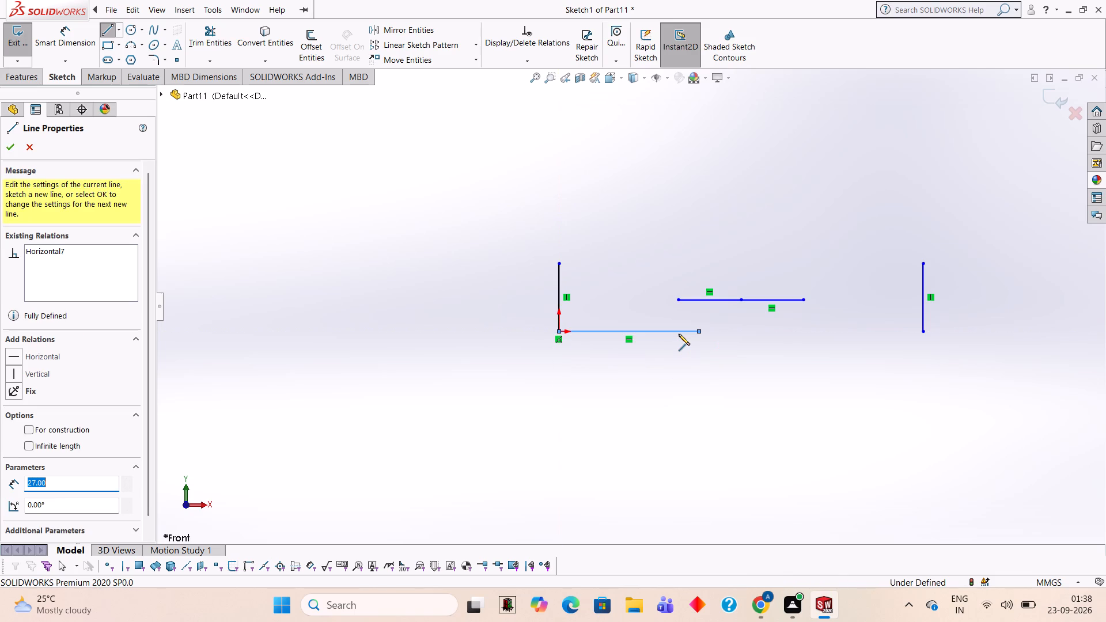
{"action": "left_click", "coordinate": [676, 301]}
{"action": "key", "text": "Escape"}
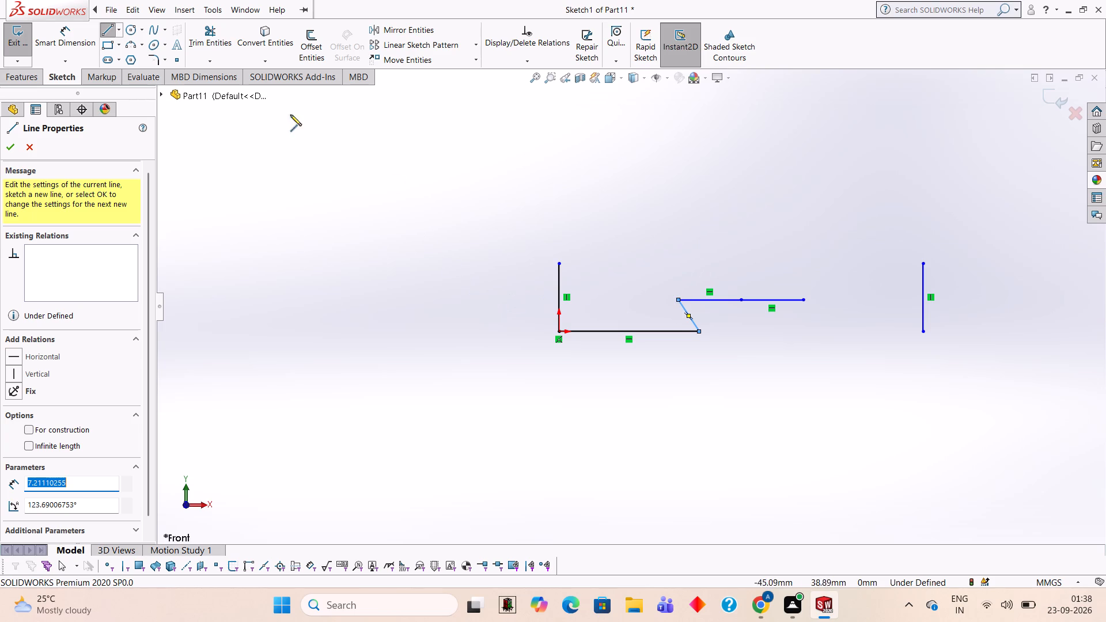
Sketch a 27 mm line leftward from the right side's bottom end and a slanted line up to the raised line's right endpoint.
{"action": "left_click", "coordinate": [925, 331]}
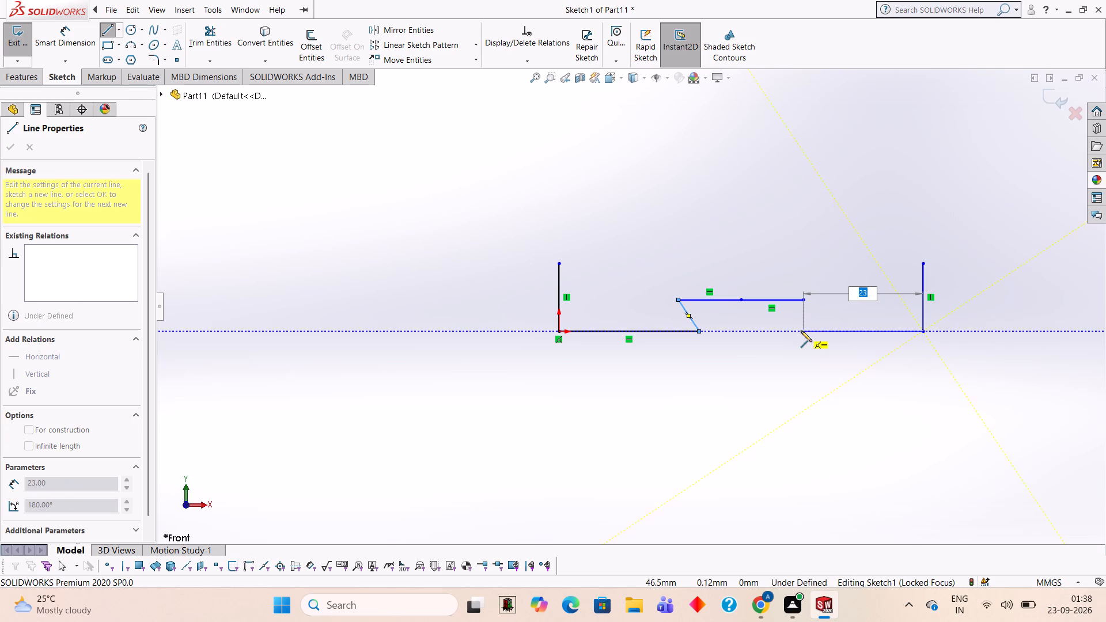
{"action": "type", "text": "27"}
{"action": "key", "text": "Return"}
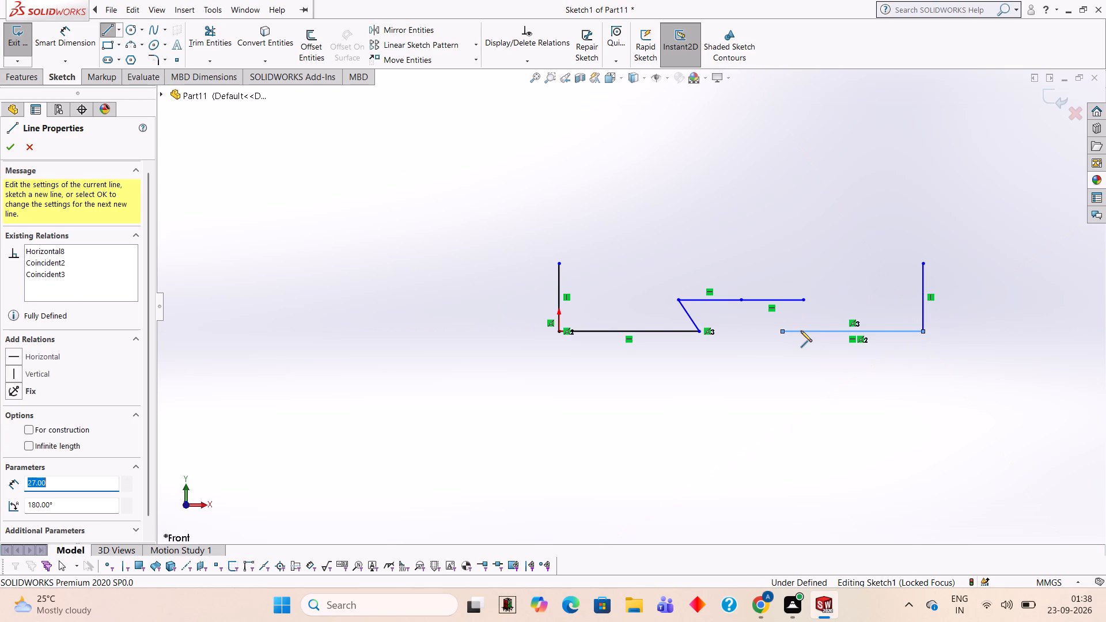
{"action": "left_click", "coordinate": [804, 298]}
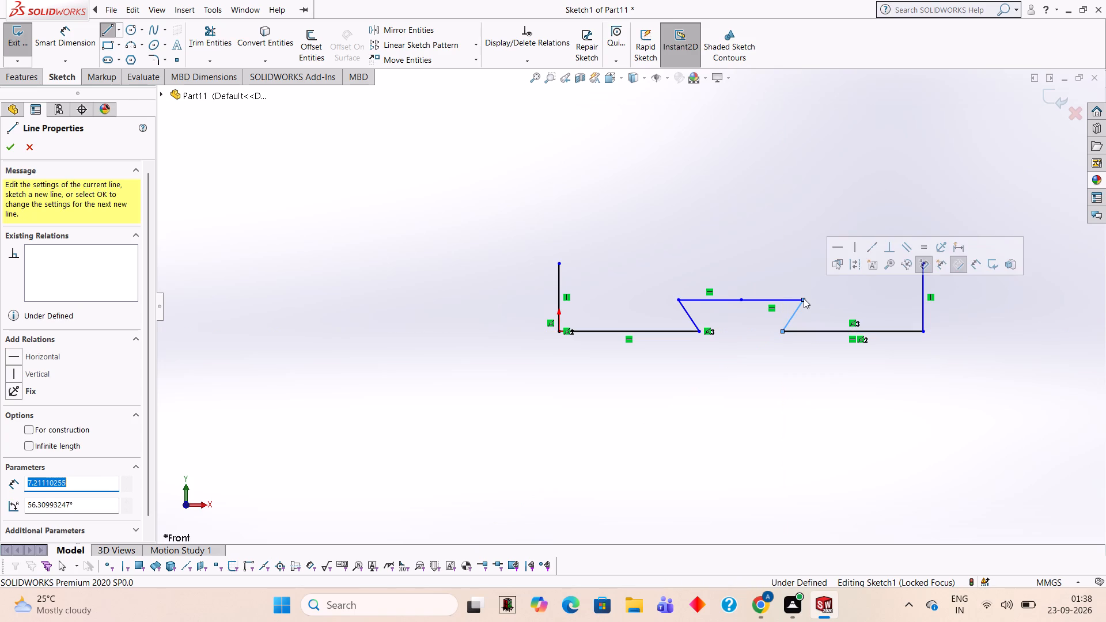
{"action": "key", "text": "Escape"}
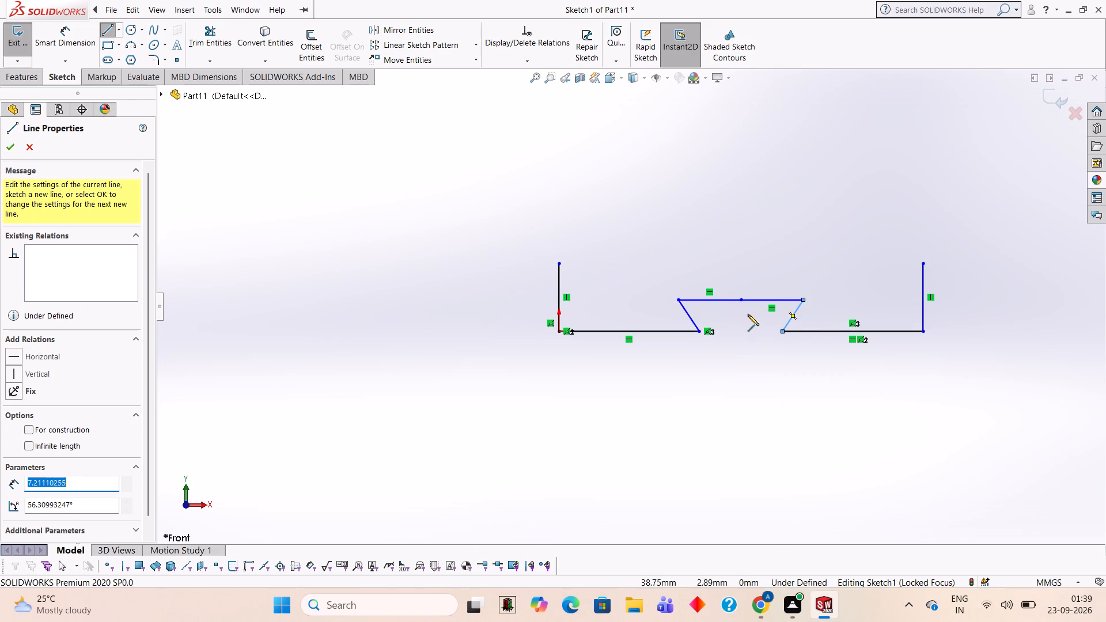
{"action": "left_click", "coordinate": [713, 298]}
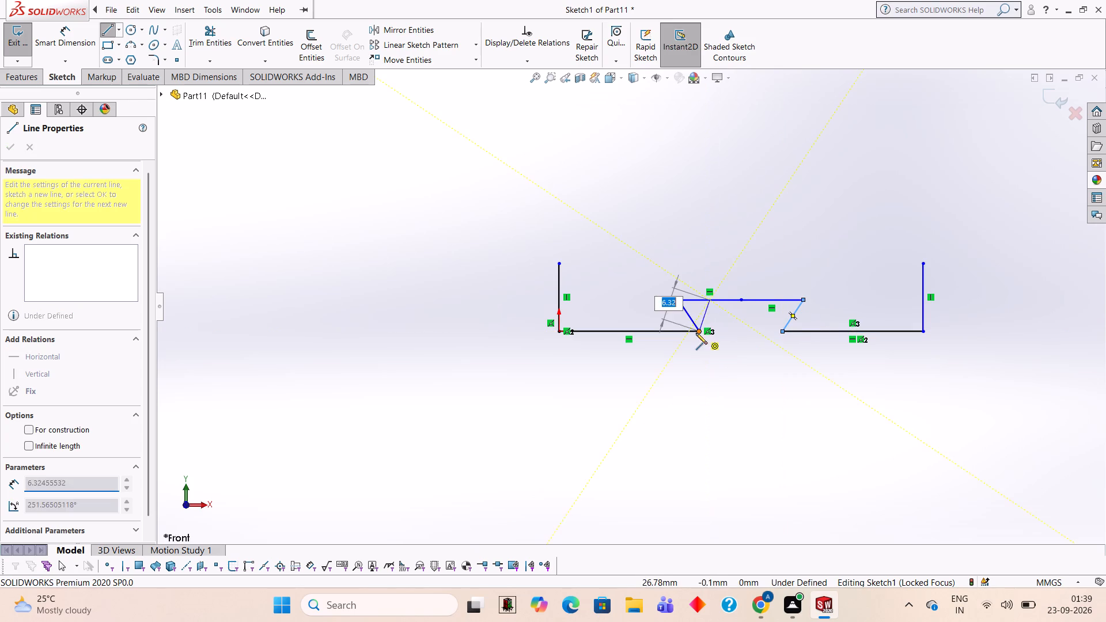
{"action": "key", "text": "Escape"}
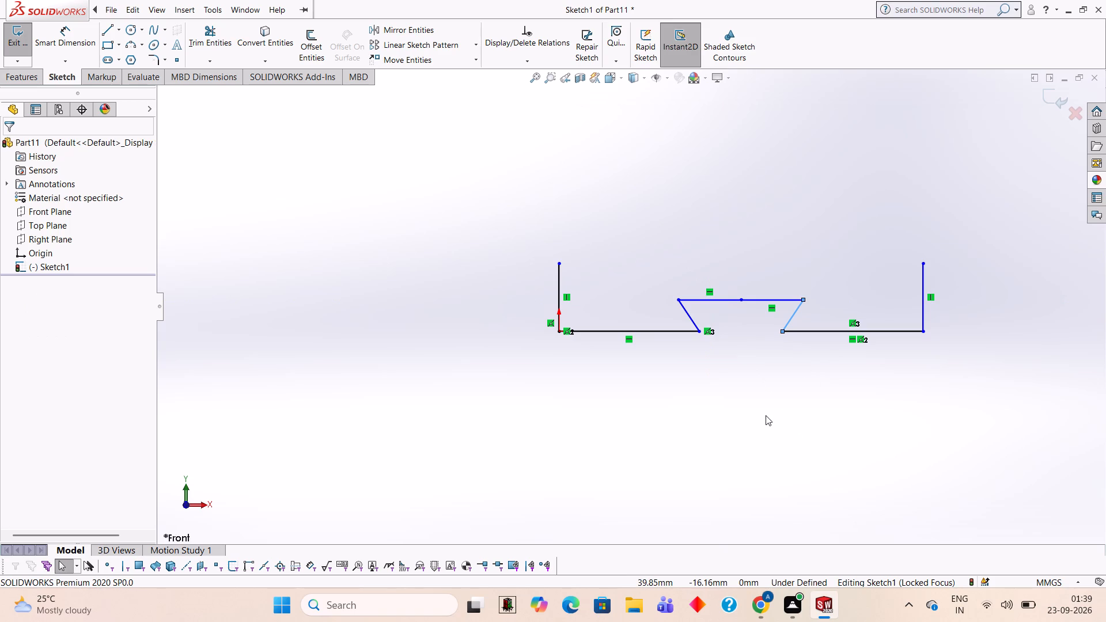
Dimension the overall width between the bottom endpoints of the two vertical sides, placing the dimension below the profile.
{"action": "left_click", "coordinate": [70, 43]}
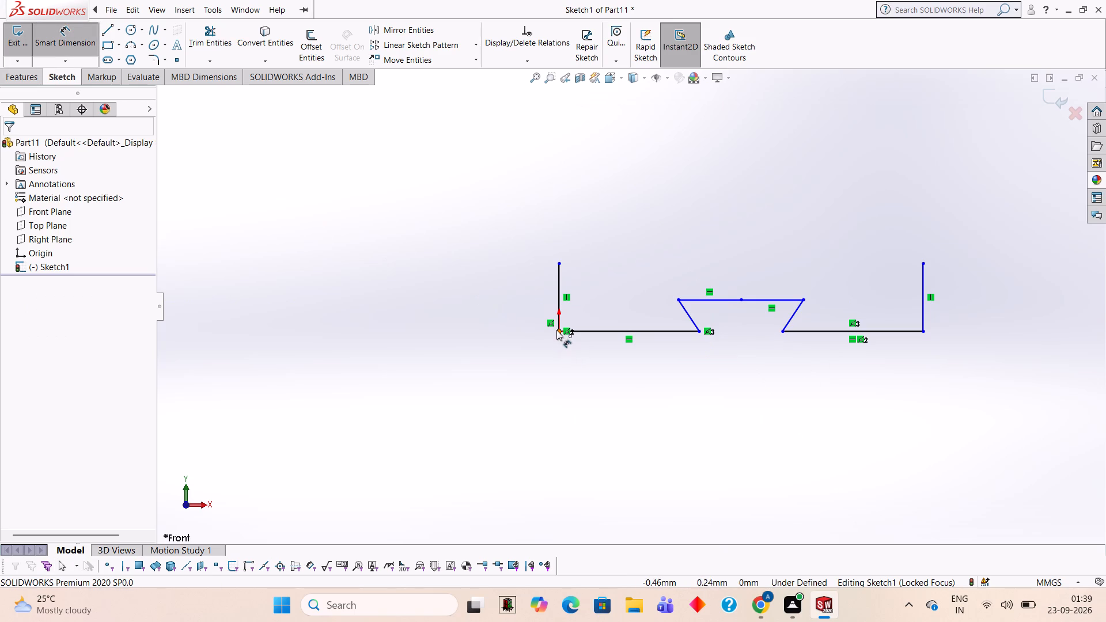
{"action": "left_click", "coordinate": [558, 330]}
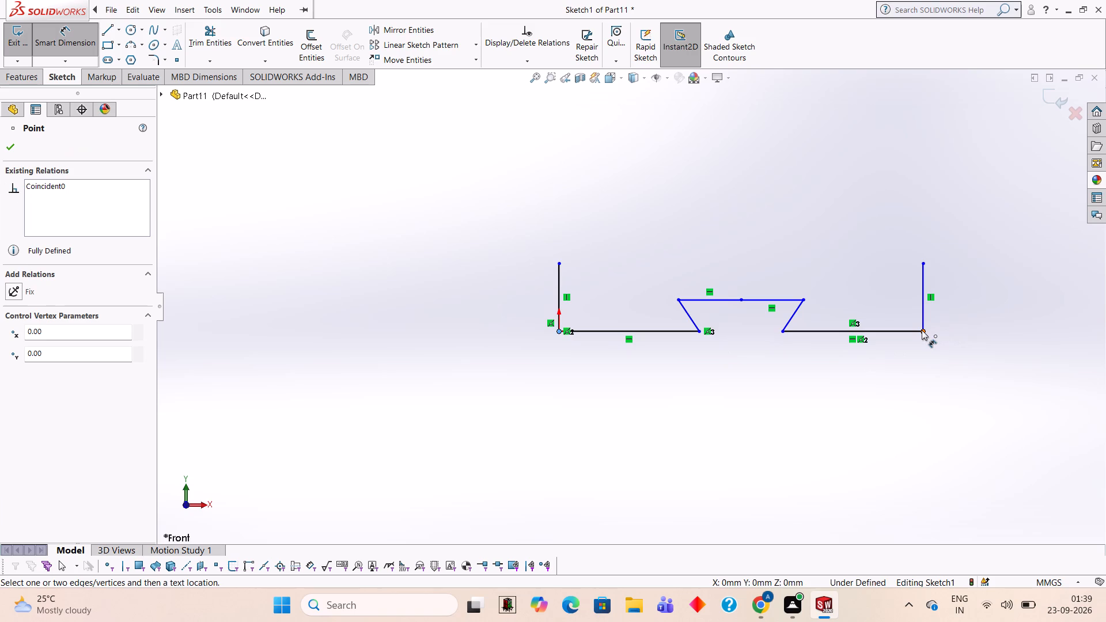
{"action": "left_click", "coordinate": [922, 330]}
{"action": "left_click", "coordinate": [702, 427]}
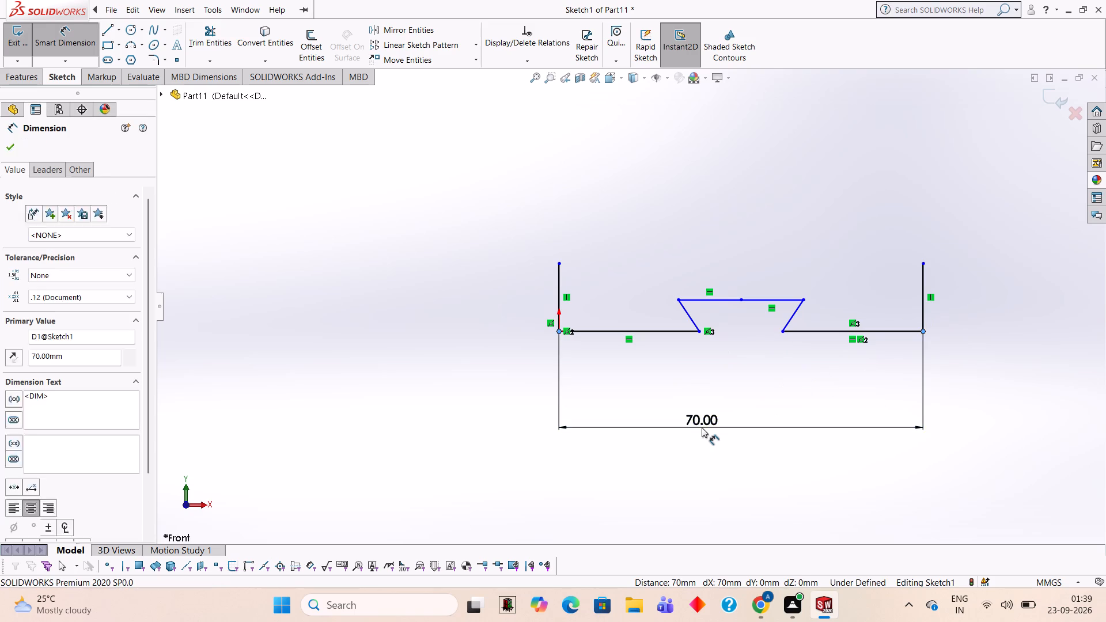
{"action": "left_click", "coordinate": [652, 413]}
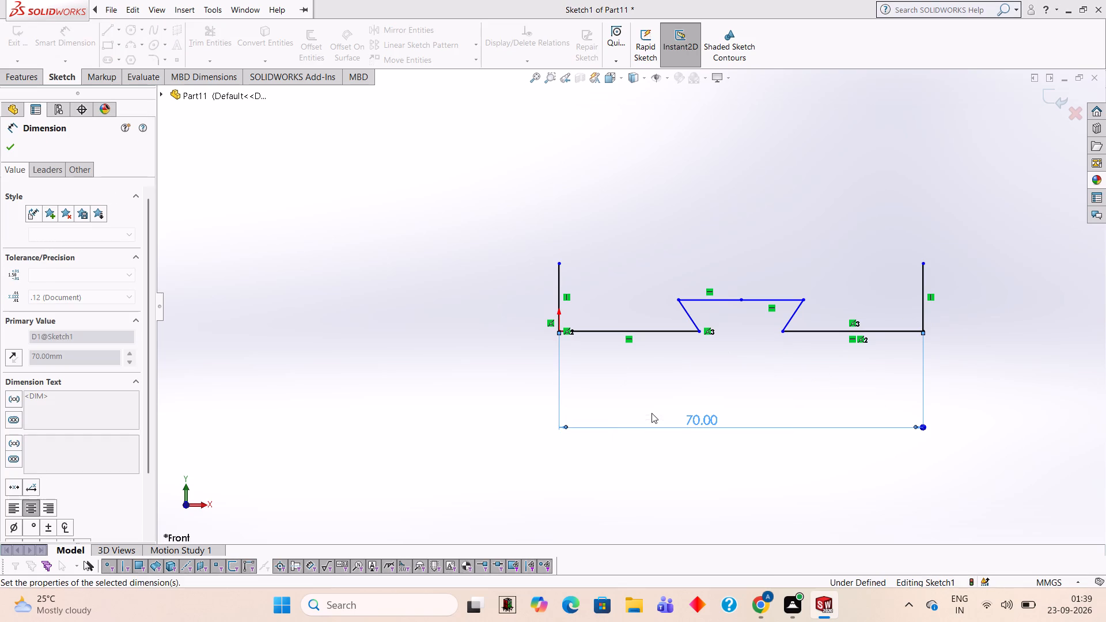
{"action": "key", "text": "Escape"}
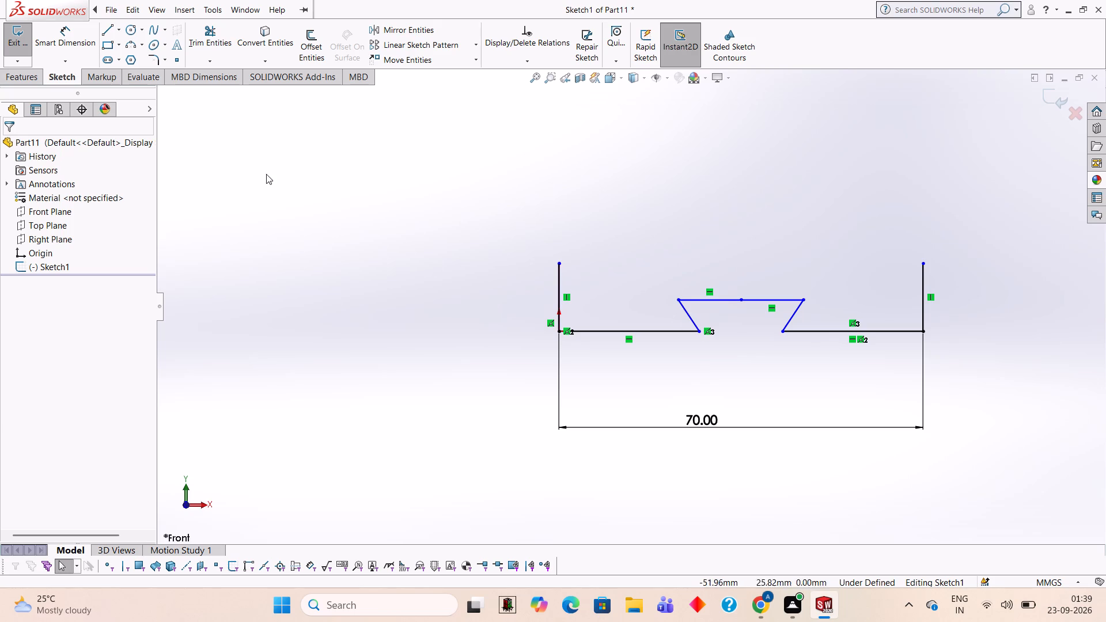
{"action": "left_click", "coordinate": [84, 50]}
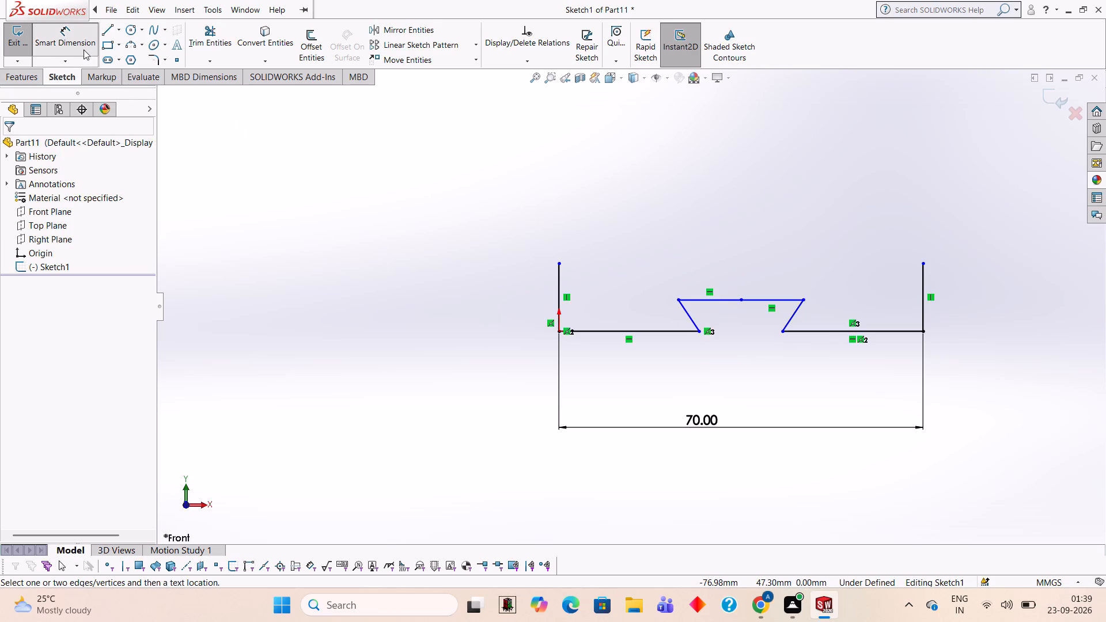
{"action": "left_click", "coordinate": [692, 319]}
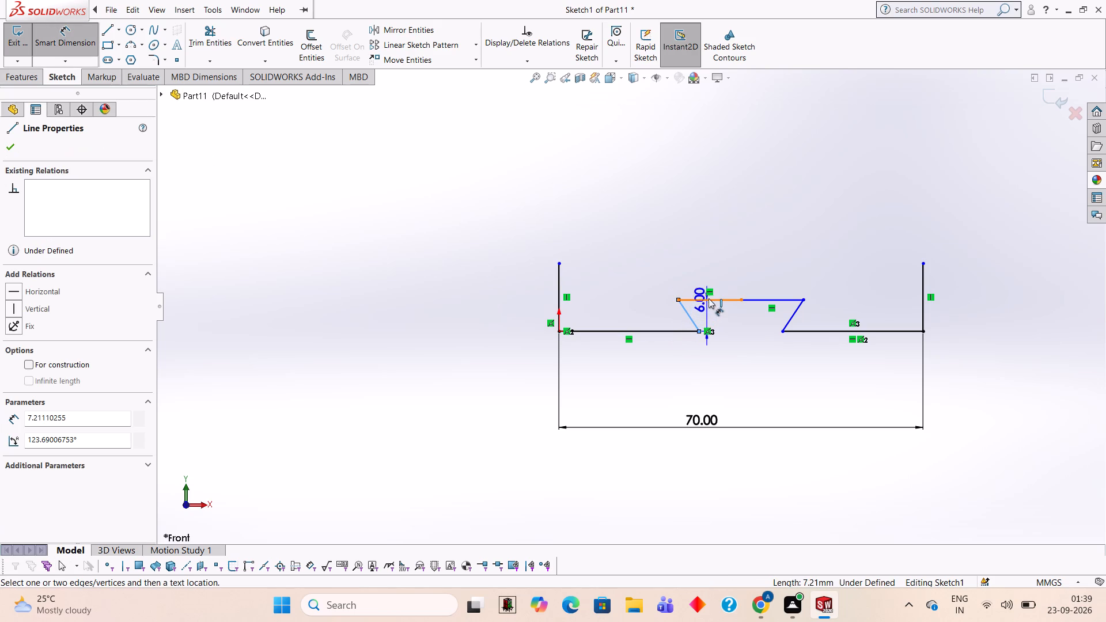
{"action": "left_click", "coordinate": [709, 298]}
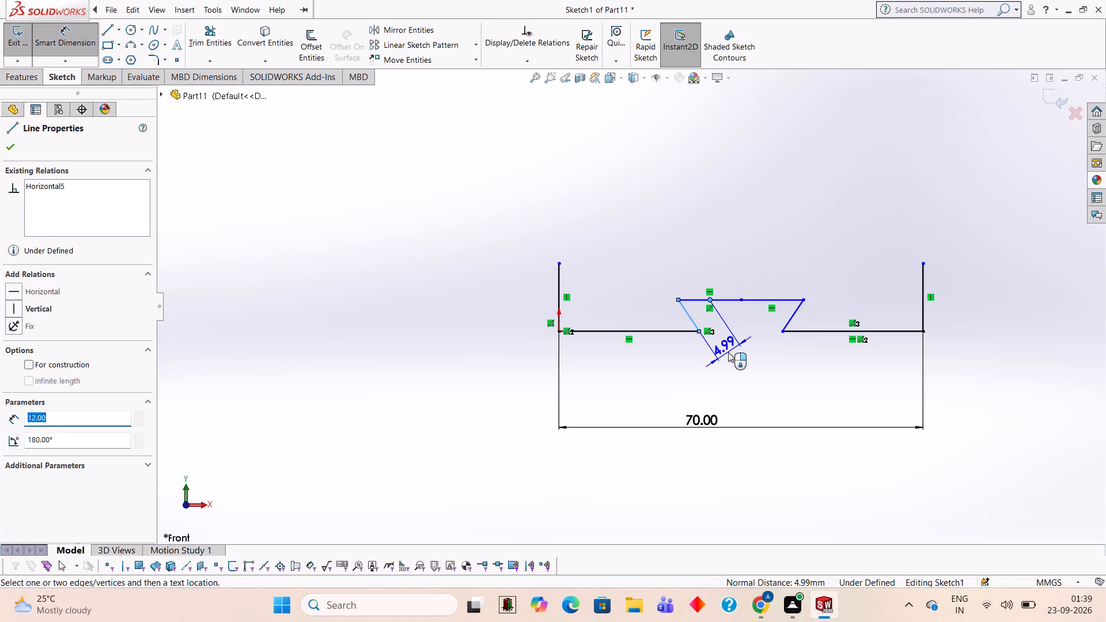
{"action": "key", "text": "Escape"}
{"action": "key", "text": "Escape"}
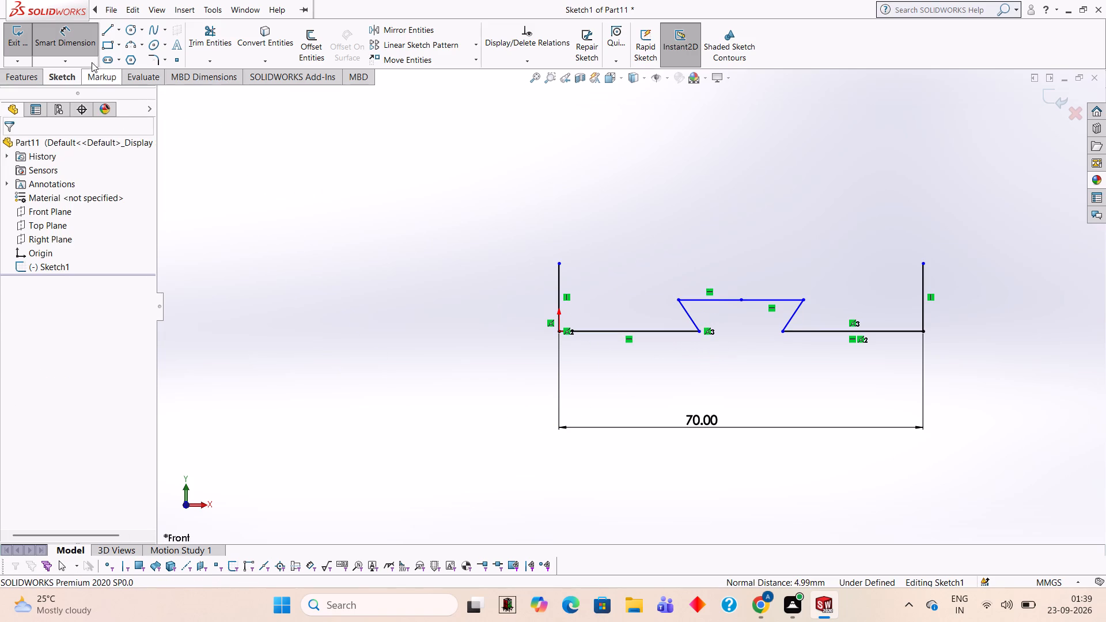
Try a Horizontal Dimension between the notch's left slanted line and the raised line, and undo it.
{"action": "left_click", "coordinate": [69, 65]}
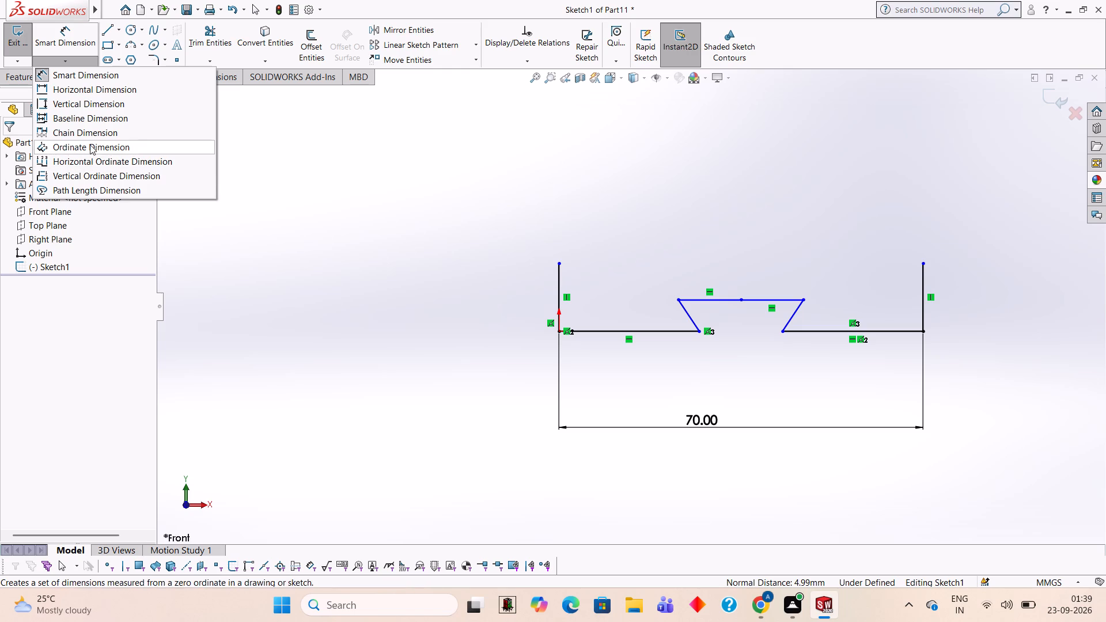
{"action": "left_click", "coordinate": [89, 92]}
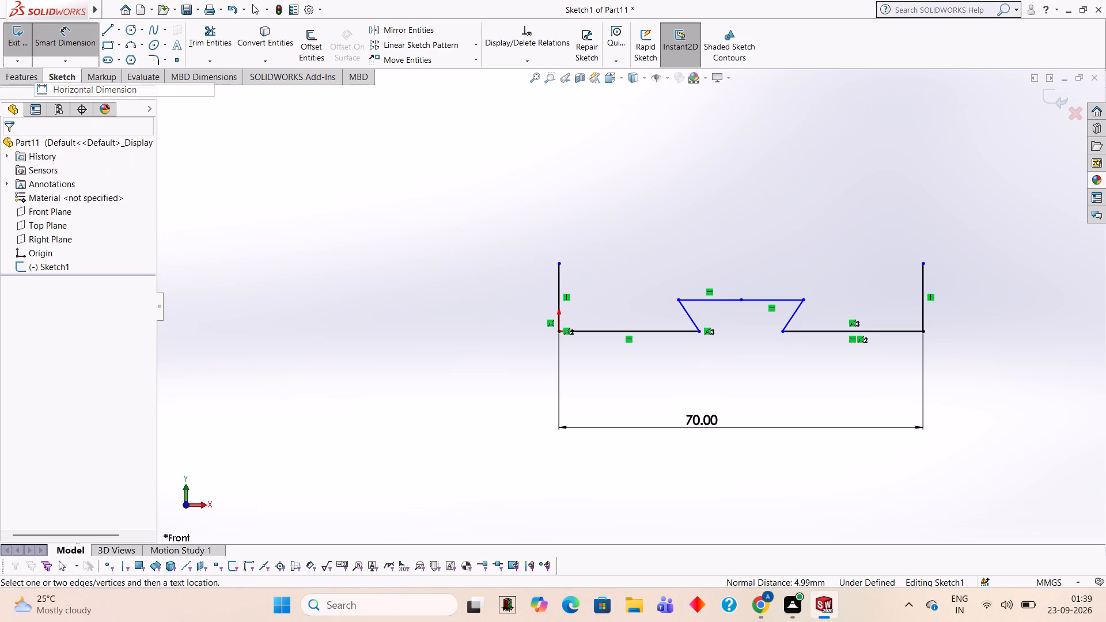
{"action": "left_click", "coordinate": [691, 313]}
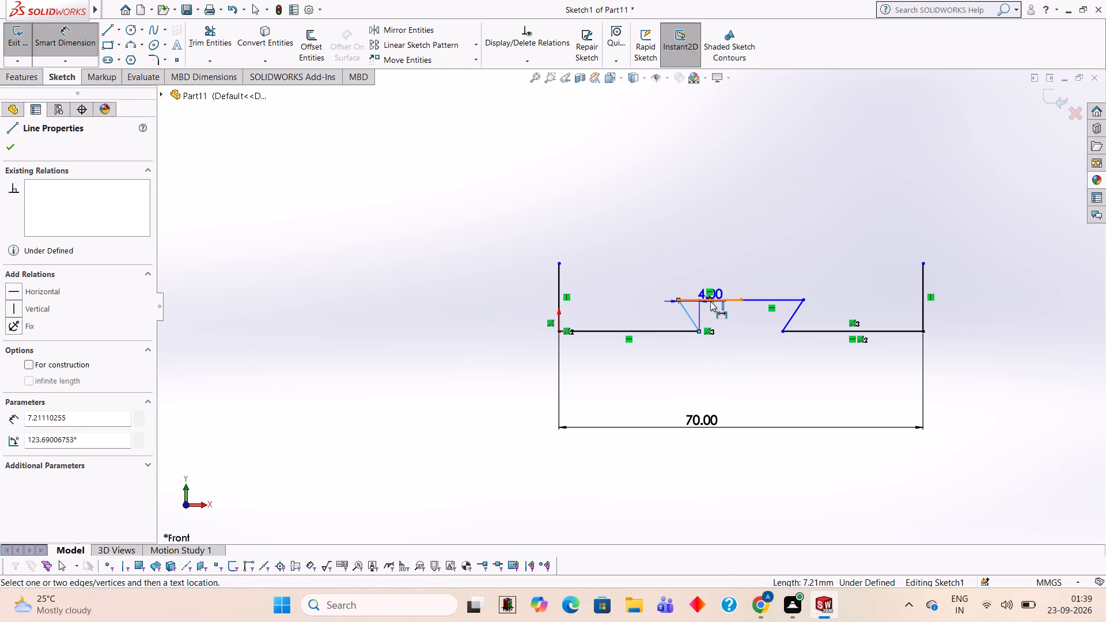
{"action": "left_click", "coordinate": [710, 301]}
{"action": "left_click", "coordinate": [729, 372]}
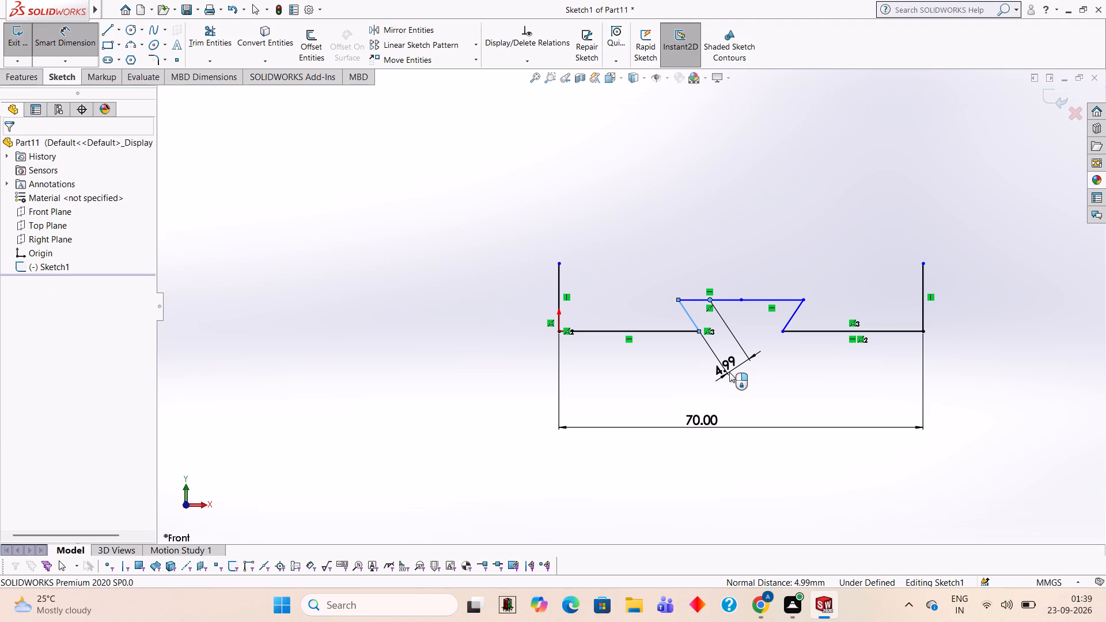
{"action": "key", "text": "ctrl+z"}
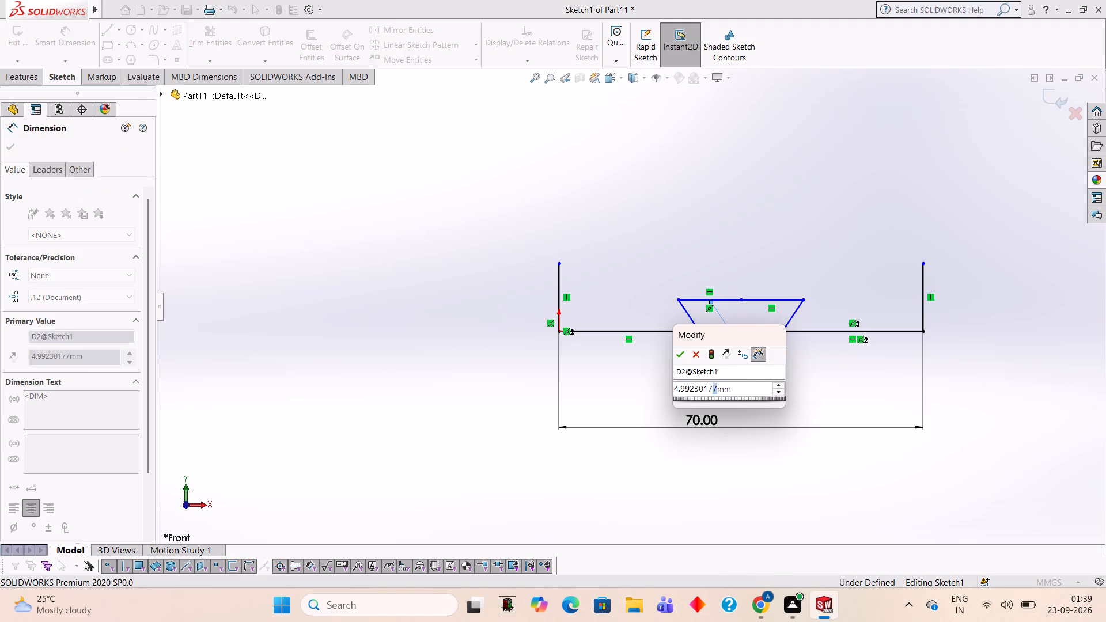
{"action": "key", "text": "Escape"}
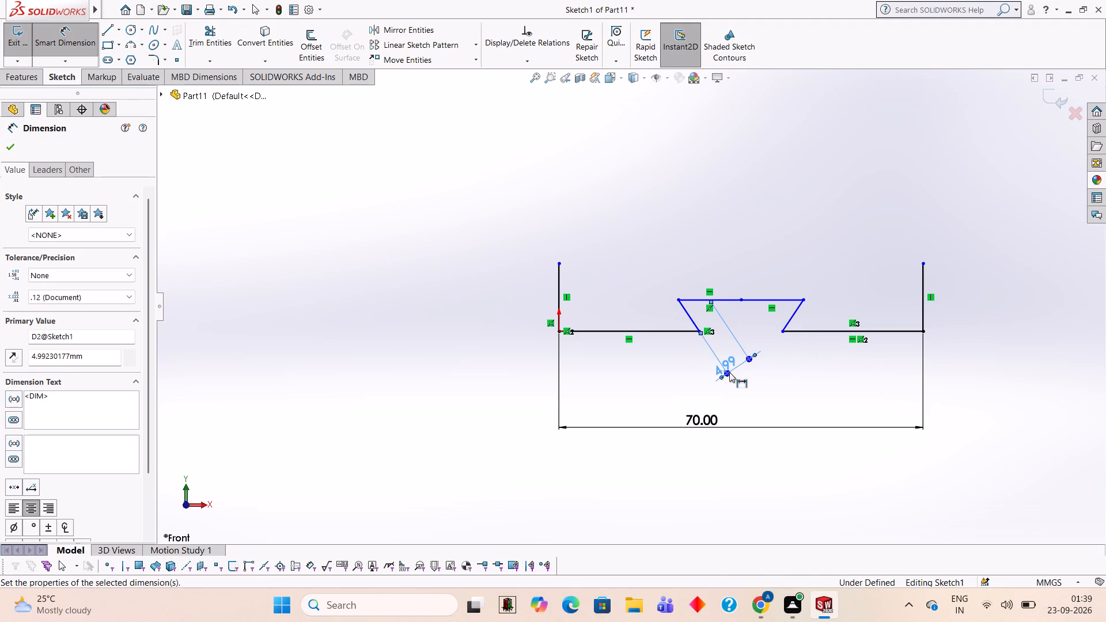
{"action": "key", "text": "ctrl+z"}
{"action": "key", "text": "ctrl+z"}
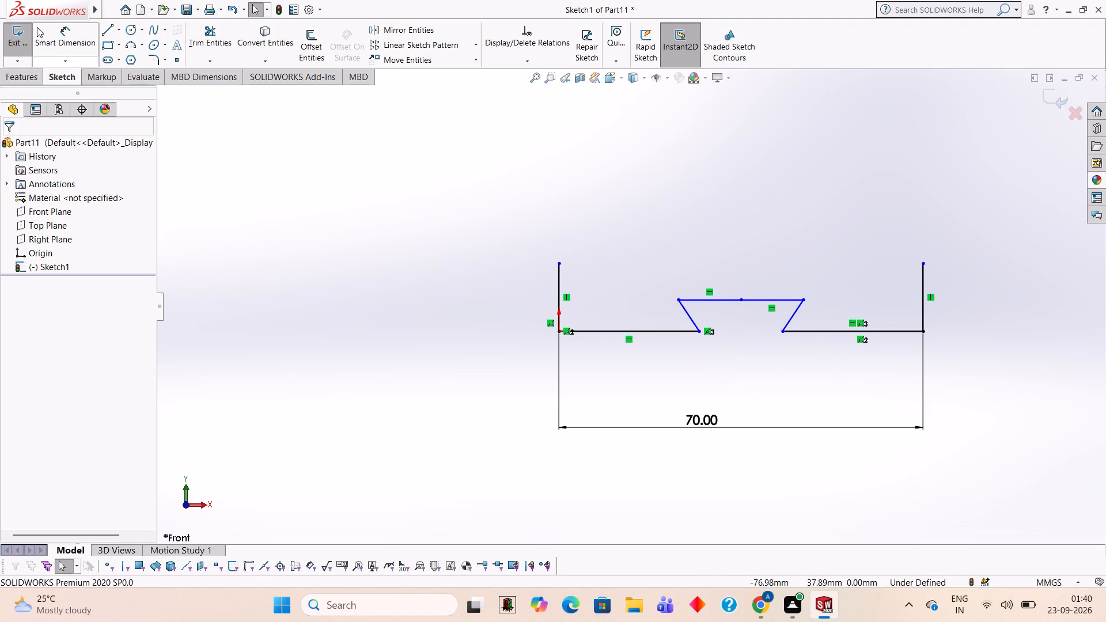
Dimension the notch height between the left base line and the raised line, placing the dimension left of the profile.
{"action": "left_click", "coordinate": [40, 29]}
{"action": "left_click", "coordinate": [81, 49]}
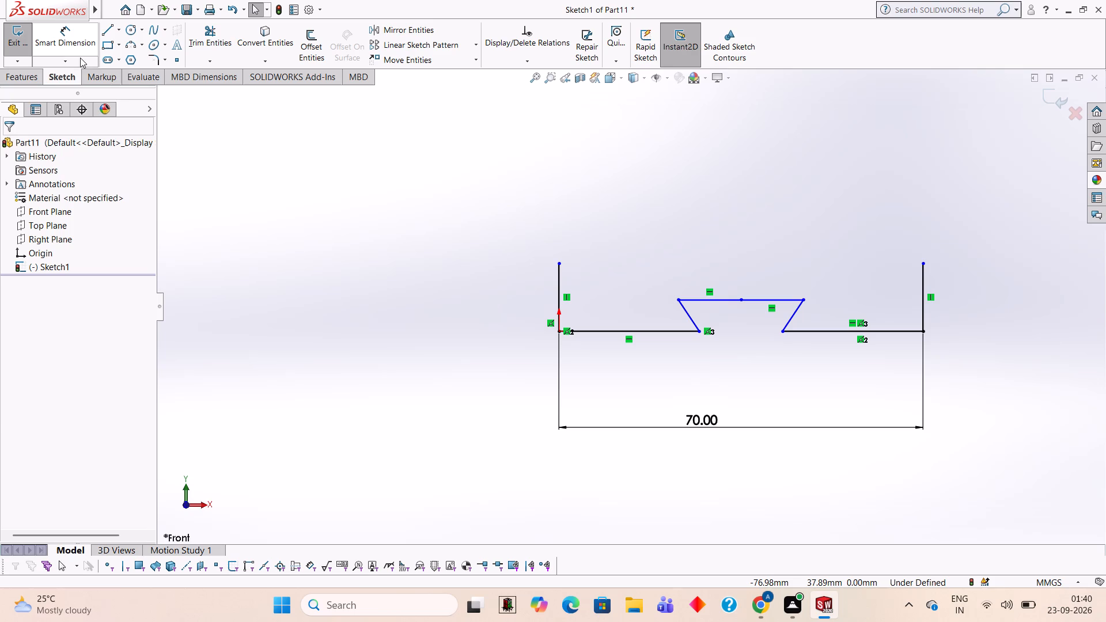
{"action": "left_click", "coordinate": [82, 62]}
{"action": "left_click", "coordinate": [88, 80]}
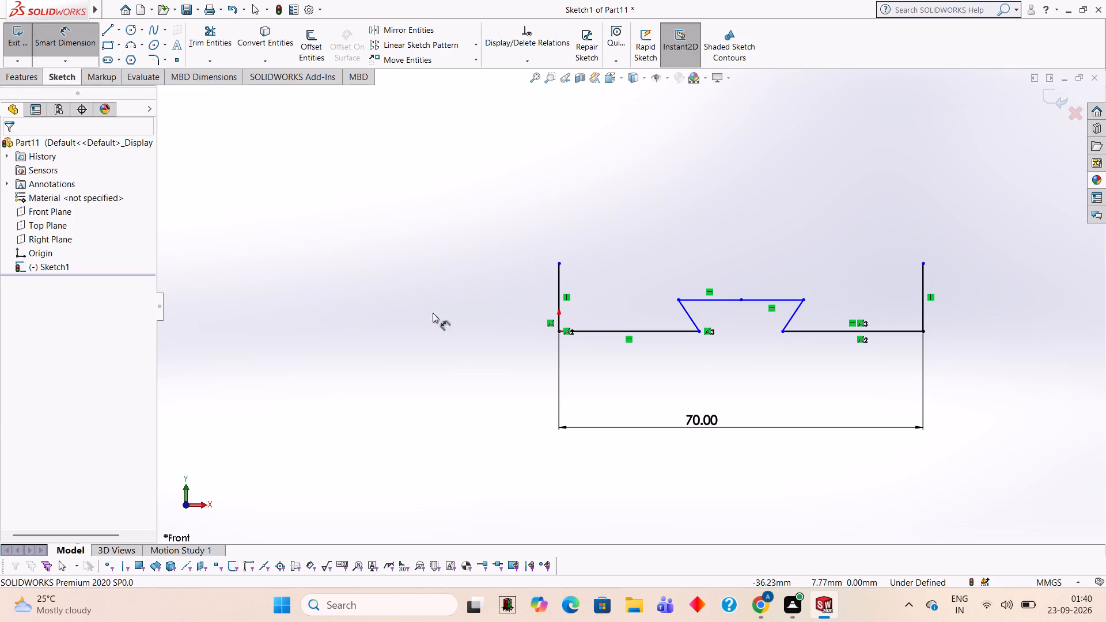
{"action": "right_click", "coordinate": [683, 325]}
{"action": "left_click", "coordinate": [476, 287]}
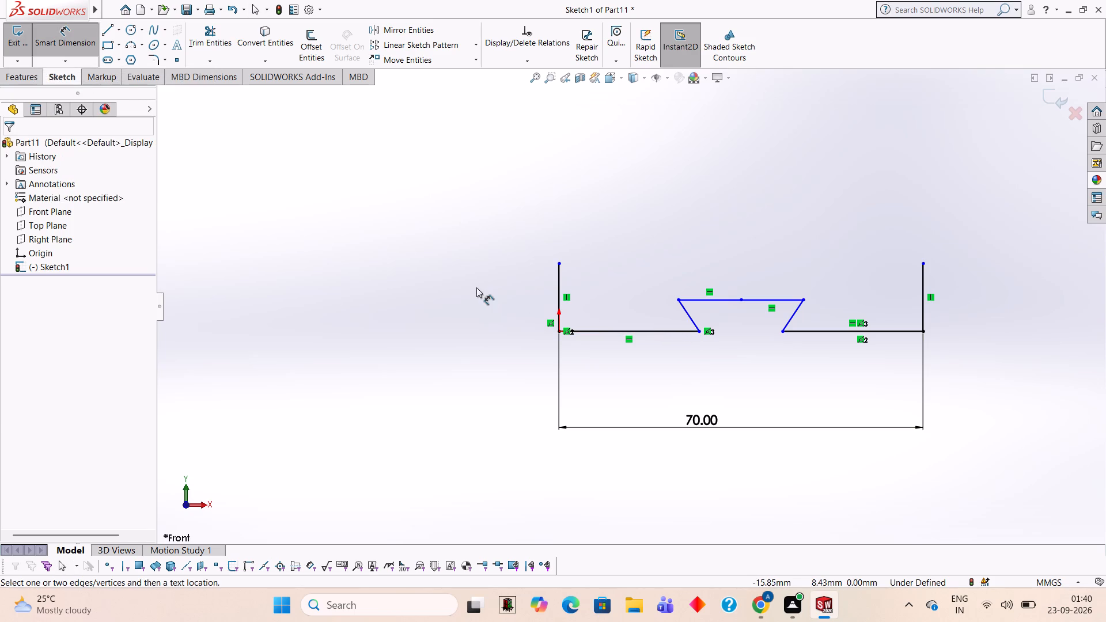
{"action": "left_click", "coordinate": [680, 333]}
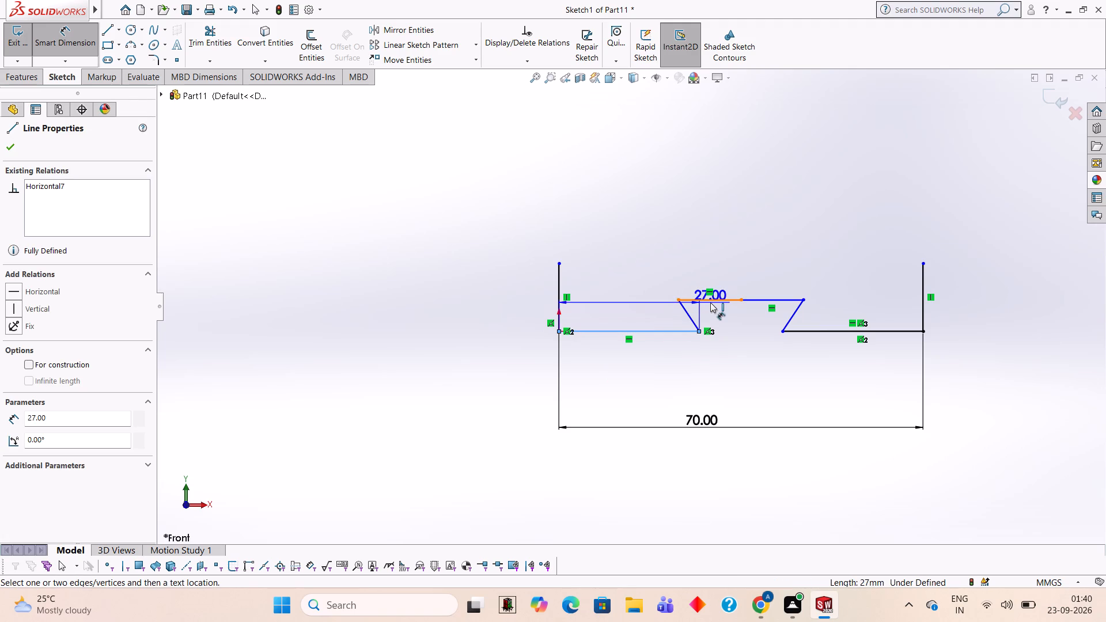
{"action": "left_click", "coordinate": [714, 299]}
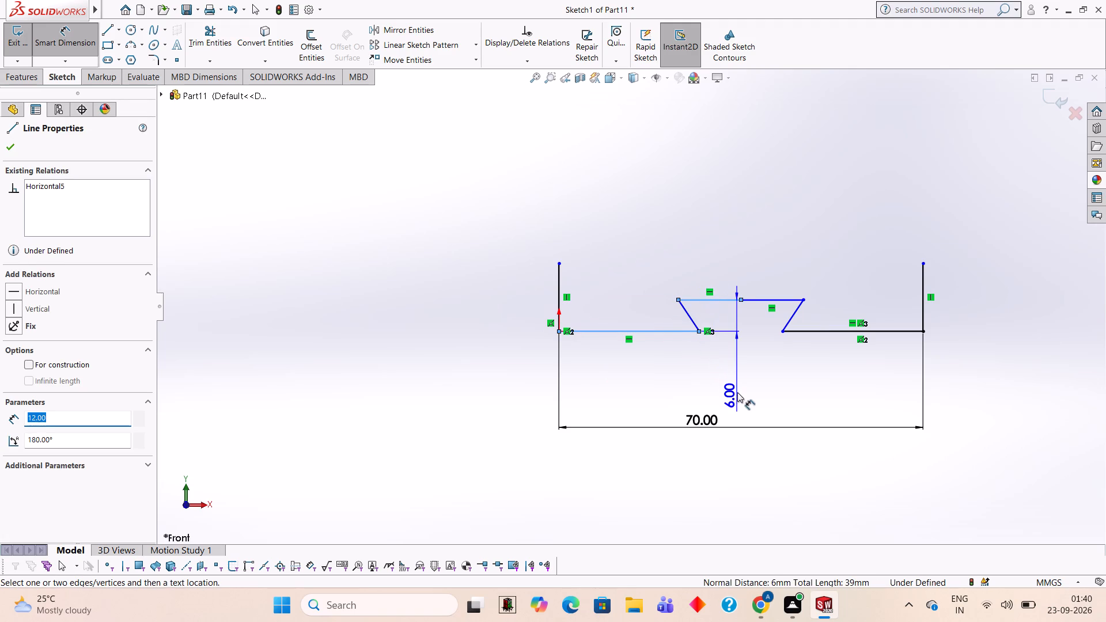
{"action": "left_click", "coordinate": [498, 348]}
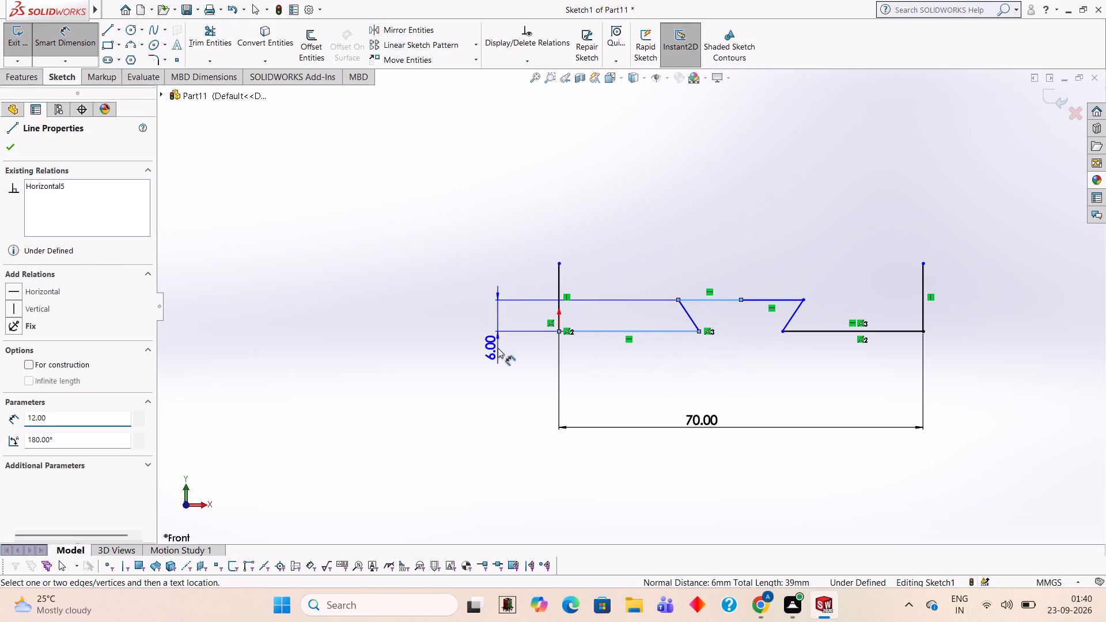
{"action": "left_click", "coordinate": [446, 329]}
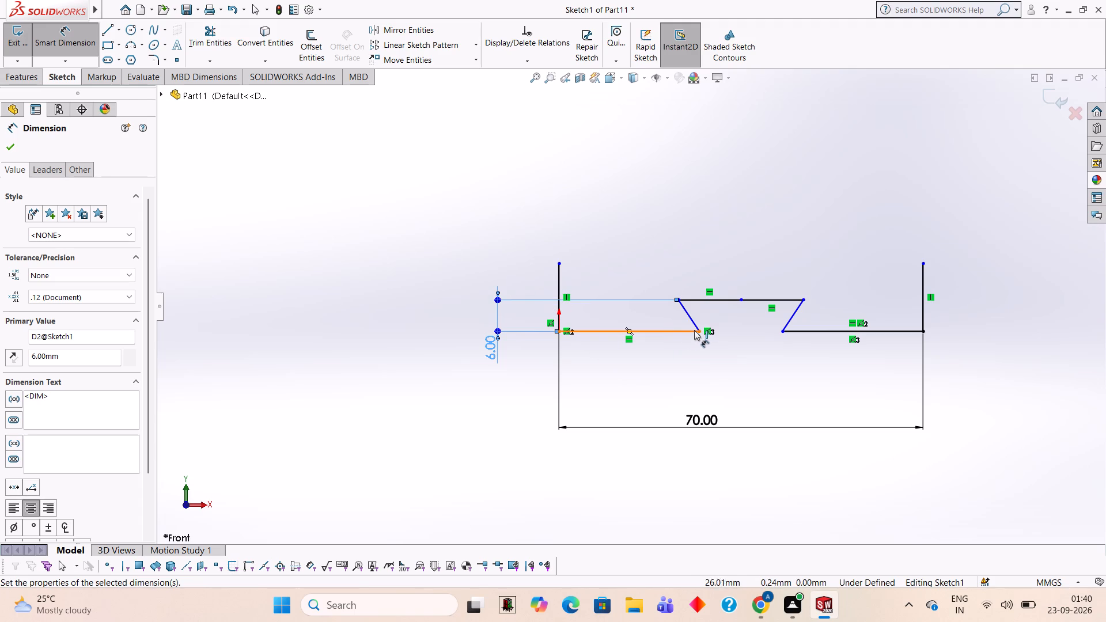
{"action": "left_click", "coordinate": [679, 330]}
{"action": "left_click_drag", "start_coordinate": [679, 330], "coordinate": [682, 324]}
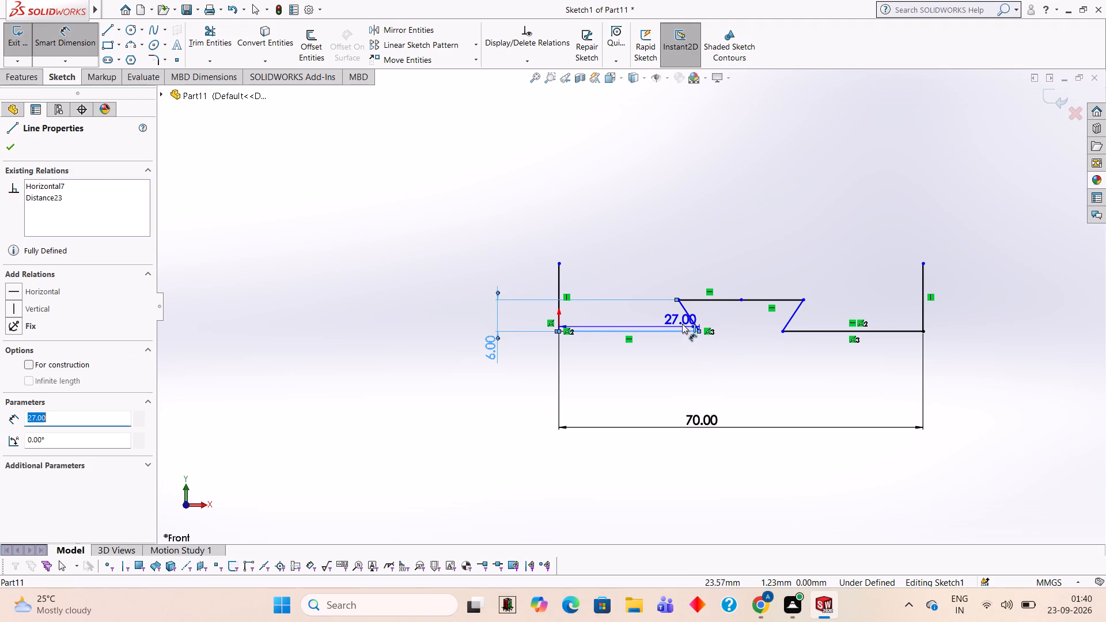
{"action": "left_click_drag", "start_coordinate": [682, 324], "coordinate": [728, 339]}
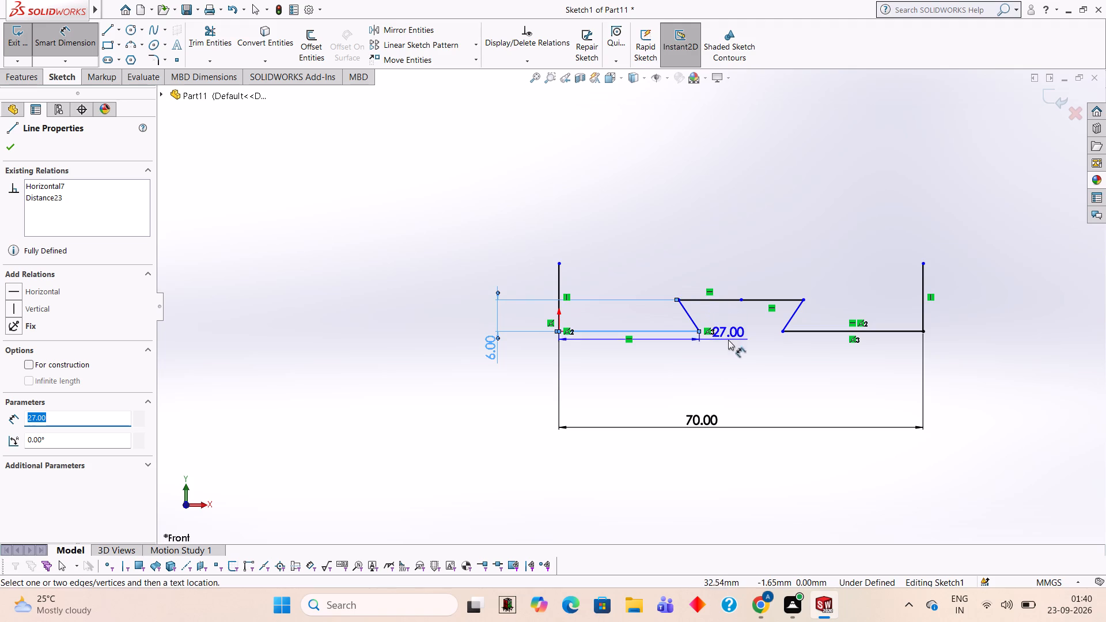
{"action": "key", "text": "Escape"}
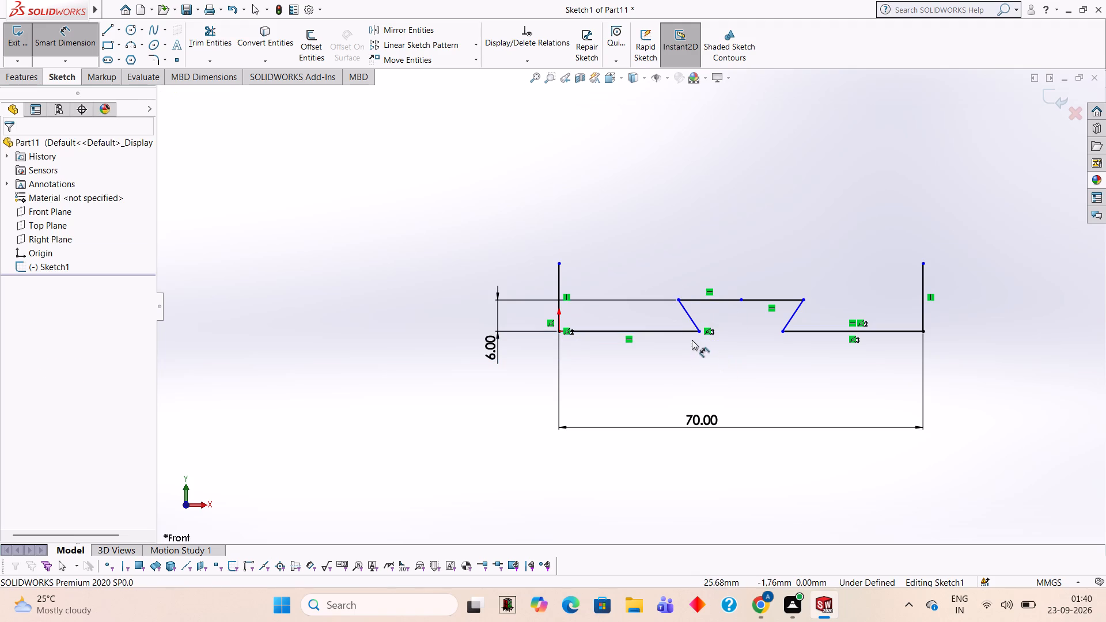
Undo the notch height dimension between the left base line and the raised line.
{"action": "middle_click_drag", "start_coordinate": [680, 332], "coordinate": [685, 331]}
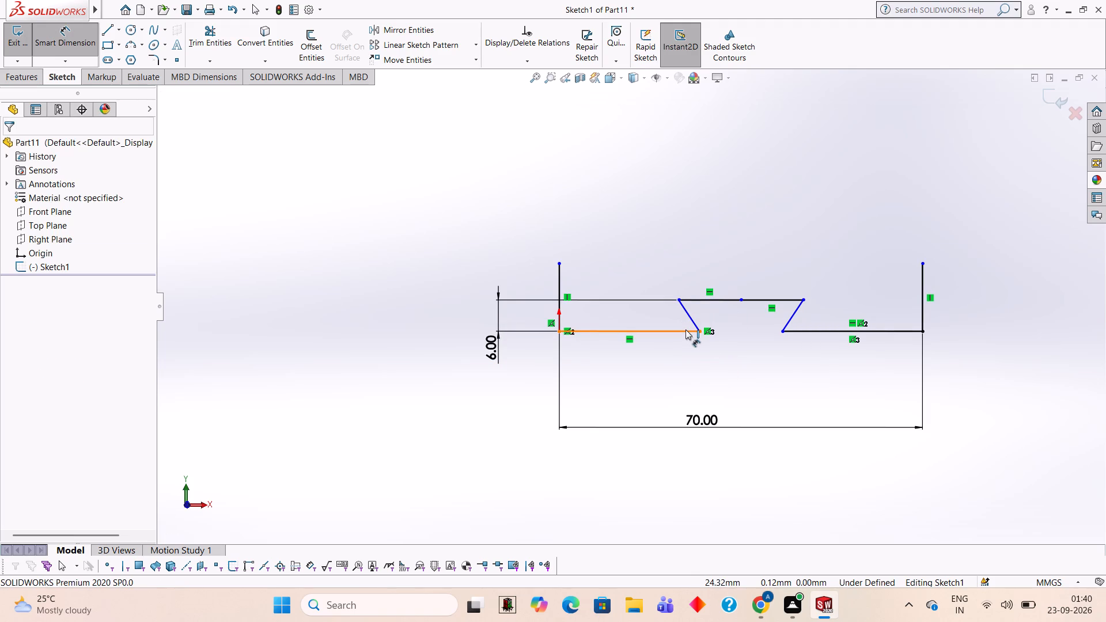
{"action": "middle_click_drag", "start_coordinate": [685, 329], "coordinate": [654, 330]}
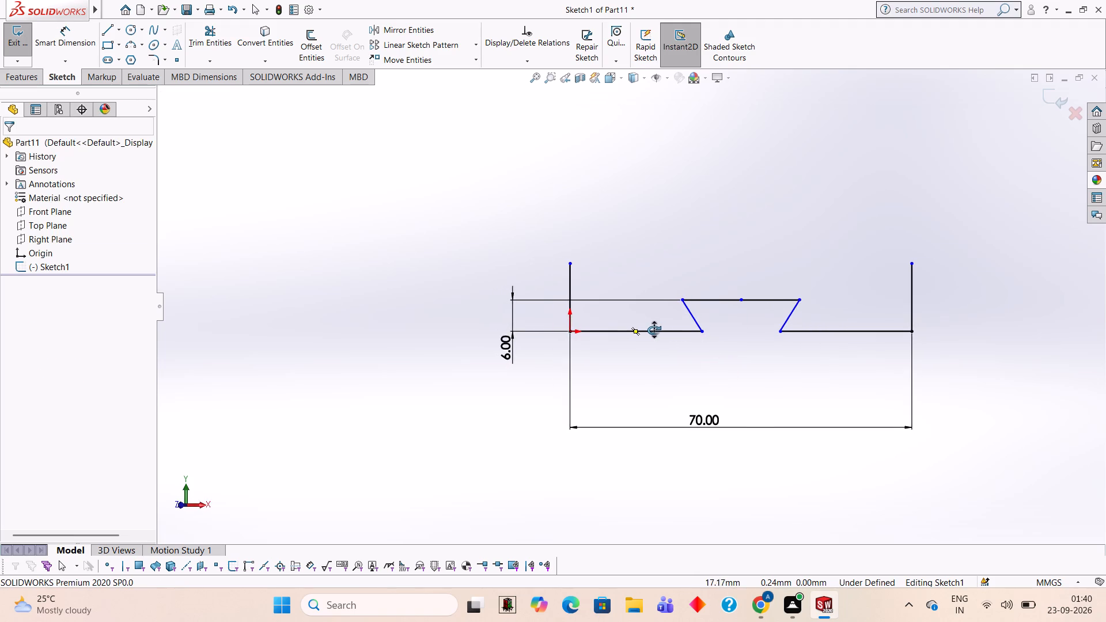
{"action": "middle_click_drag", "start_coordinate": [654, 330], "coordinate": [698, 339]}
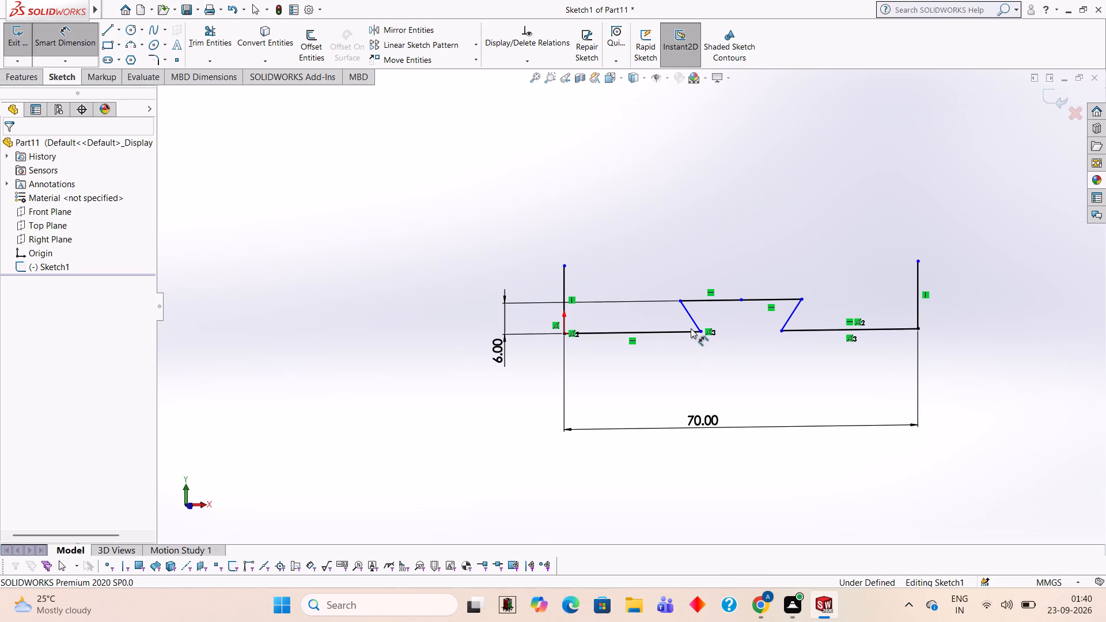
{"action": "key", "text": "ctrl+z"}
{"action": "key", "text": "ctrl+z"}
{"action": "key", "text": "Escape"}
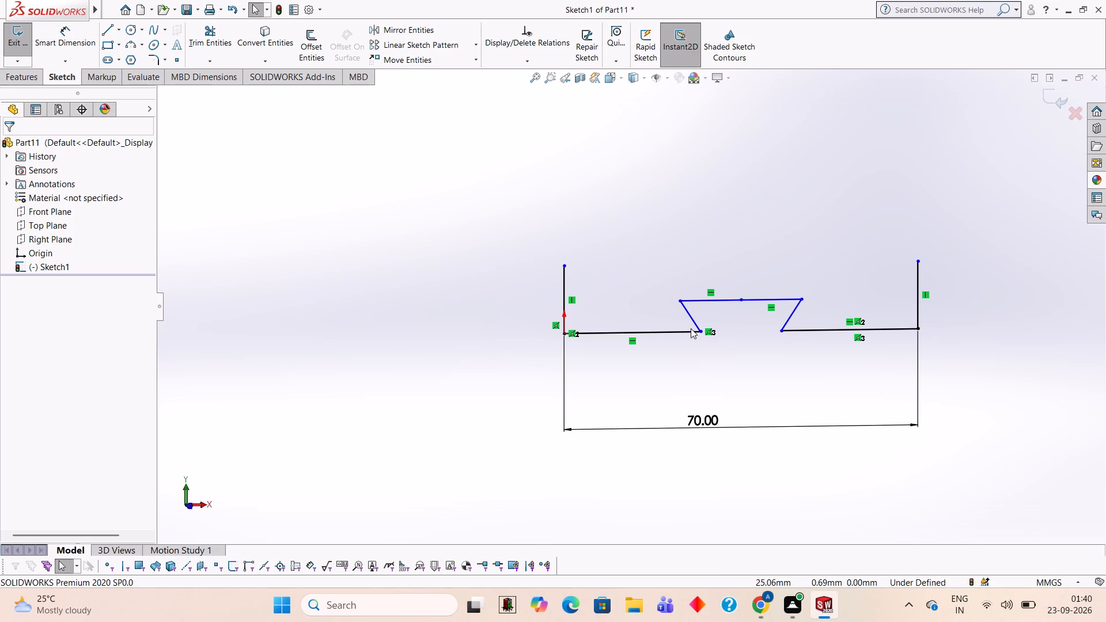
{"action": "key", "text": "ctrl+z"}
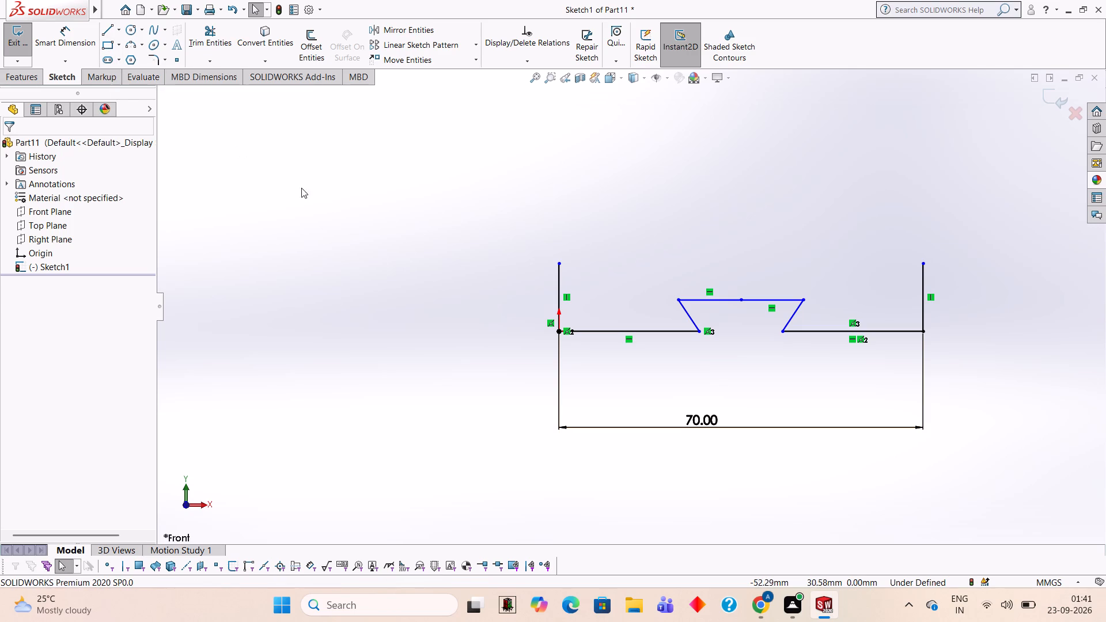
Sketch a 28 mm vertical line upward from midway between the notch's bottom ends, through the raised line's midpoint.
{"action": "left_click", "coordinate": [114, 30]}
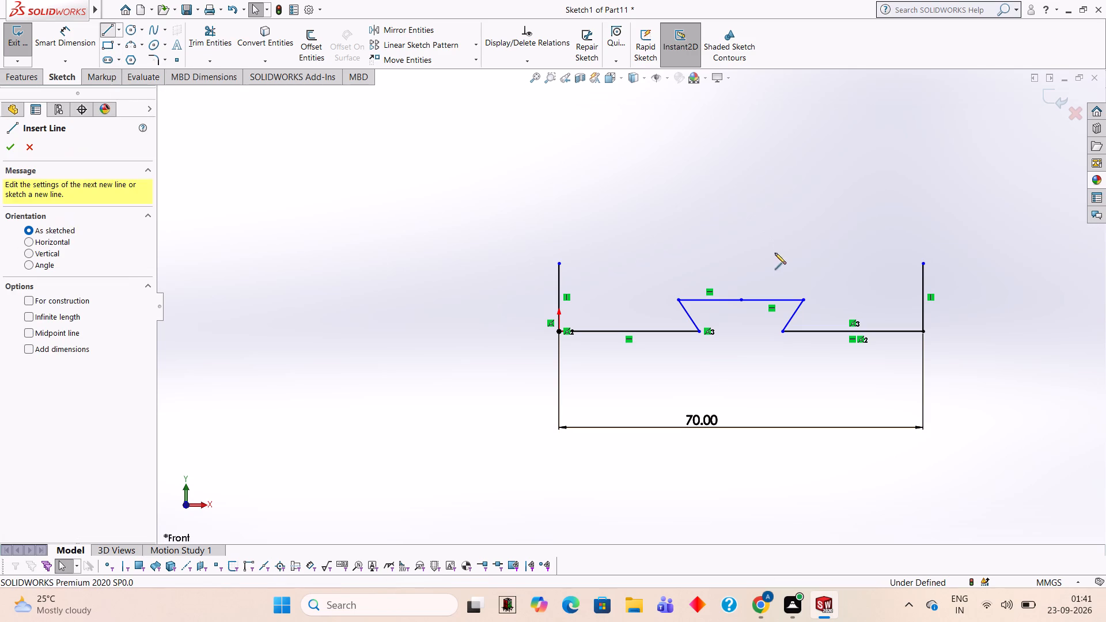
{"action": "left_click", "coordinate": [740, 331]}
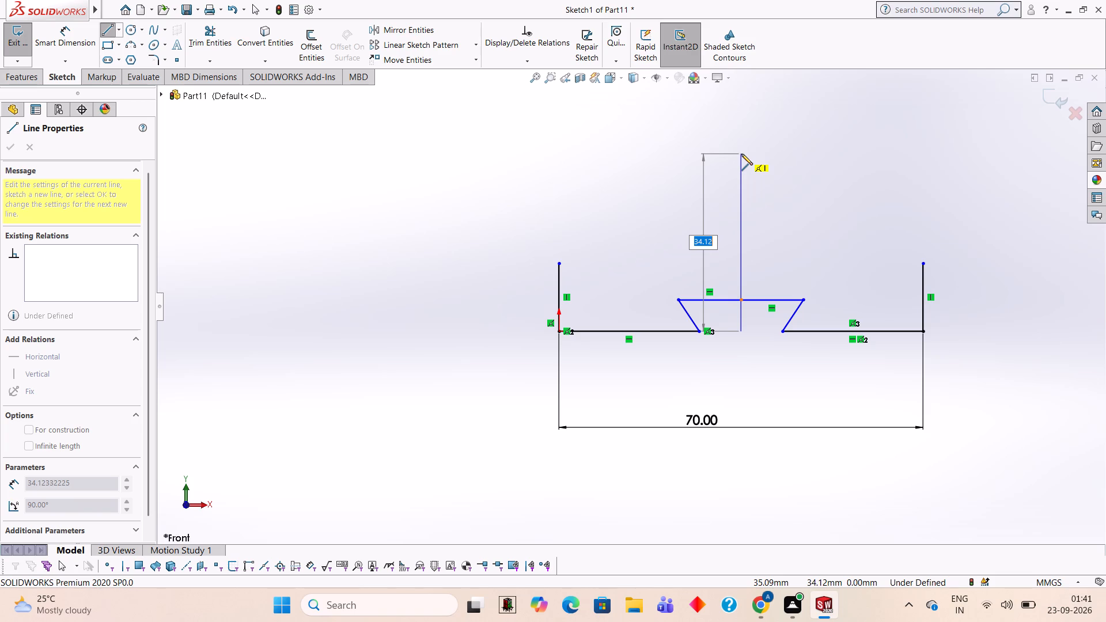
{"action": "type", "text": "28"}
{"action": "key", "text": "Return"}
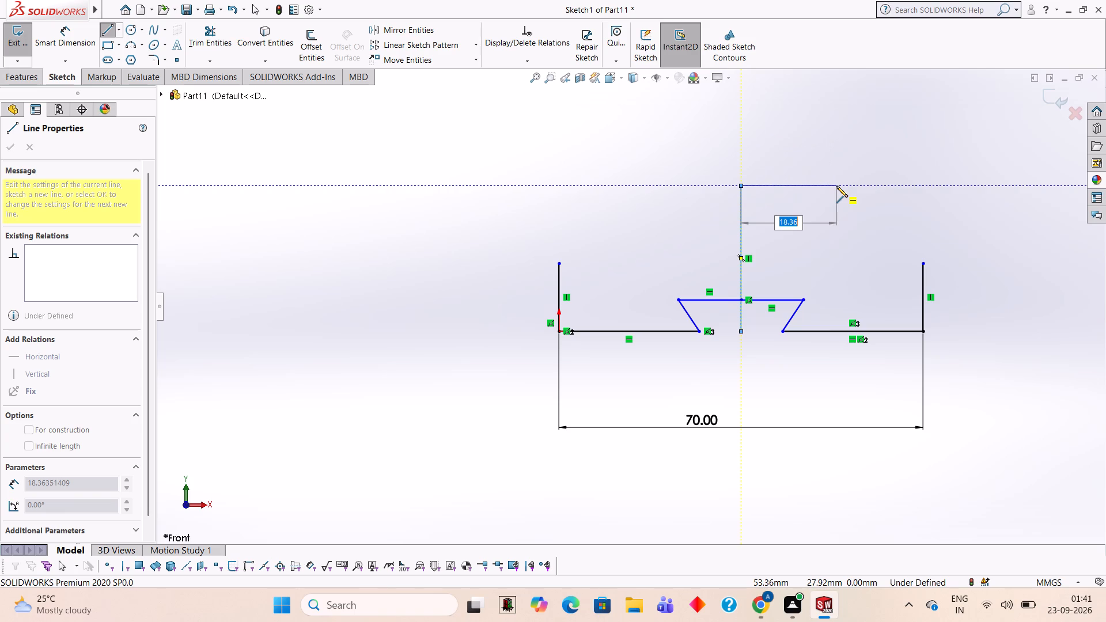
Compute 25/2 in the Calculator app and close it.
{"action": "type", "text": "25/2"}
{"action": "key", "text": "Return"}
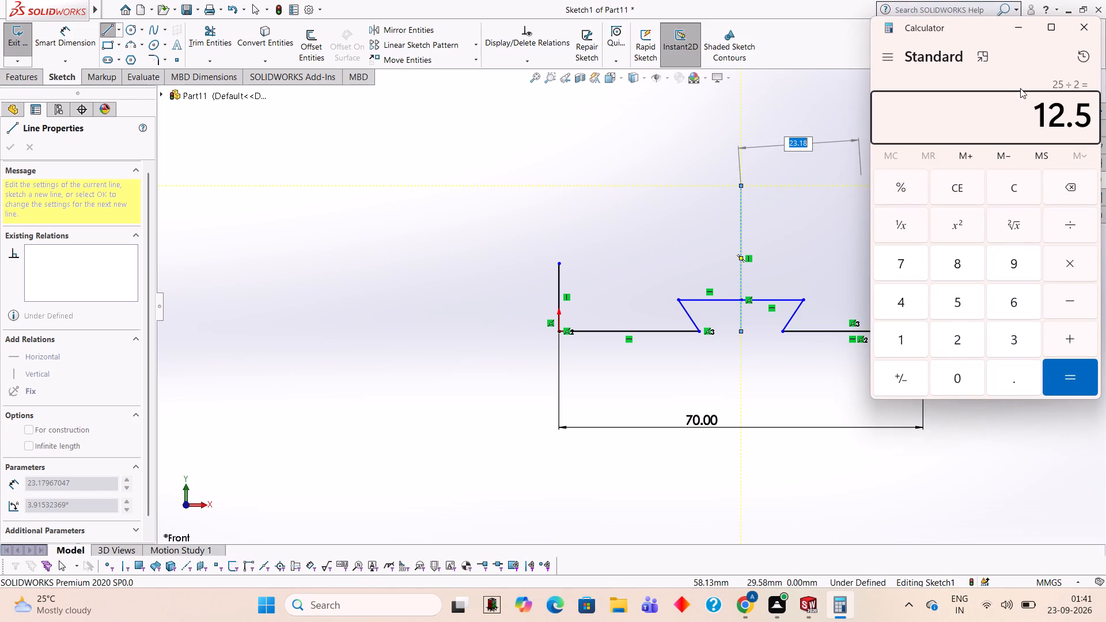
{"action": "left_click", "coordinate": [1093, 35]}
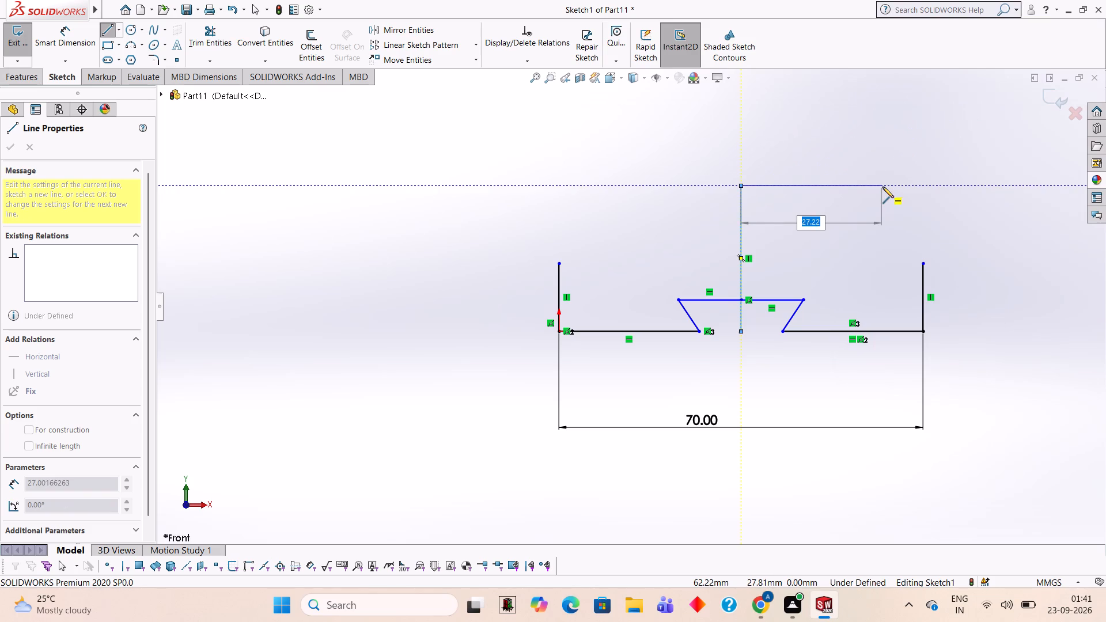
Sketch the profile's upper right half from the centre line's top: 12.5 mm rightward, 15 mm down, and across to the right side's top endpoint.
{"action": "type", "text": "12.5"}
{"action": "key", "text": "Return"}
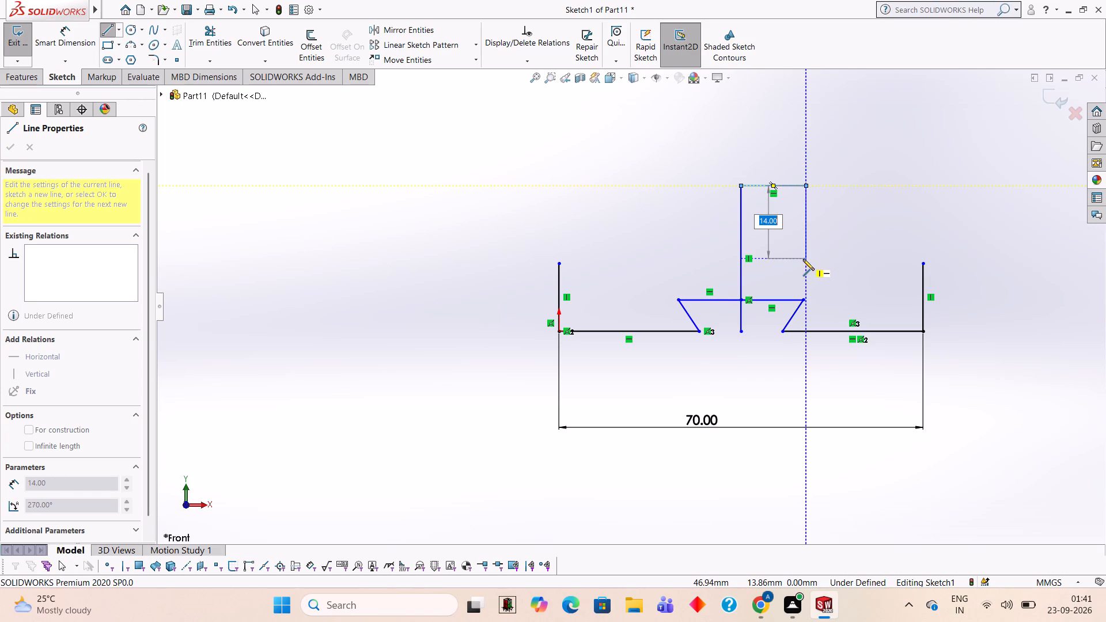
{"action": "type", "text": "15"}
{"action": "key", "text": "Return"}
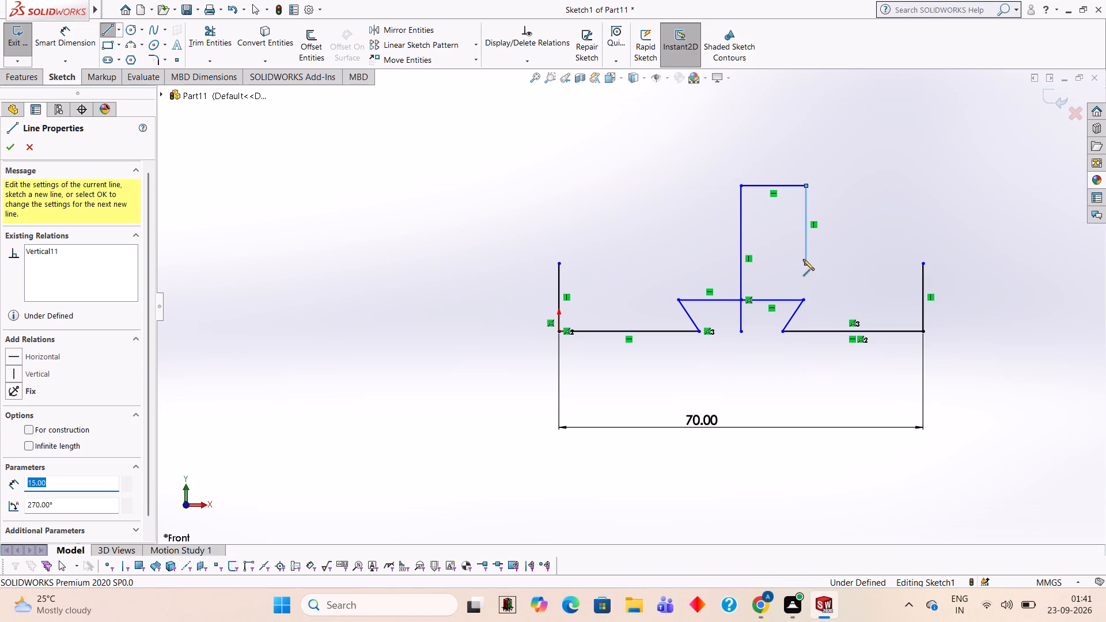
{"action": "left_click", "coordinate": [923, 264]}
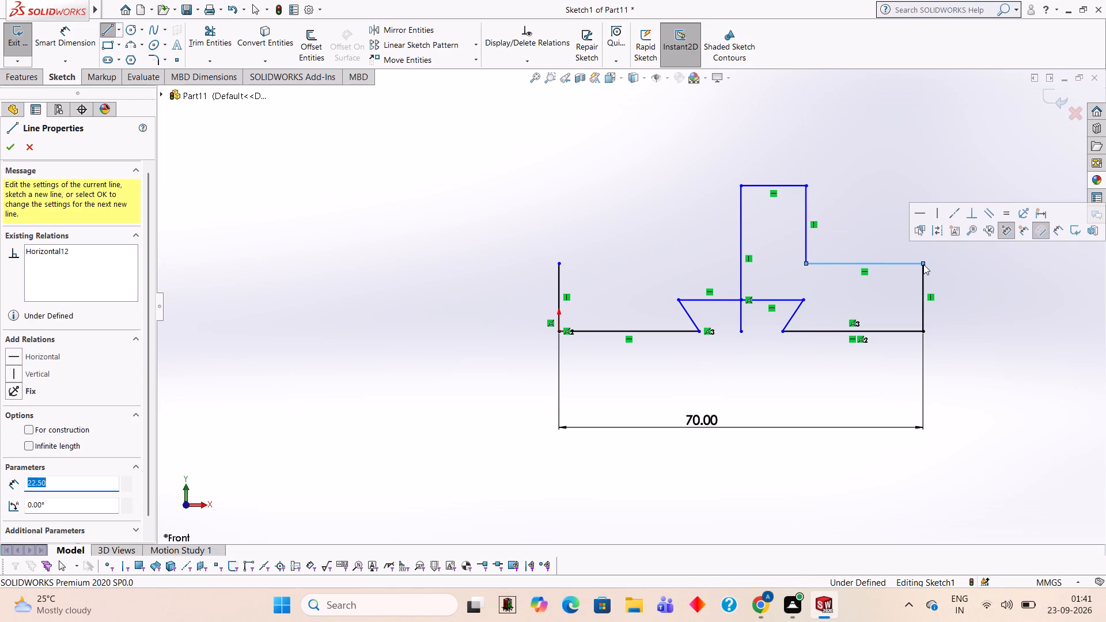
{"action": "key", "text": "Escape"}
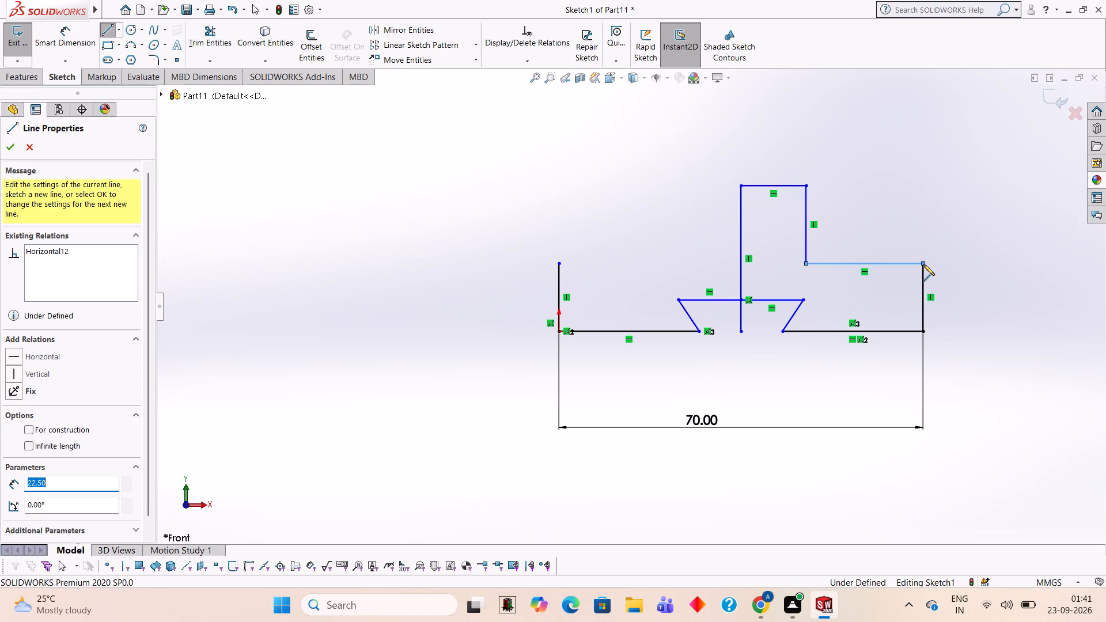
Sketch the profile's upper left half from the centre line's top: 12.5 mm leftward, 15 mm down, and across to the left side's top endpoint.
{"action": "left_click", "coordinate": [741, 185]}
{"action": "type", "text": "12.5"}
{"action": "key", "text": "Return"}
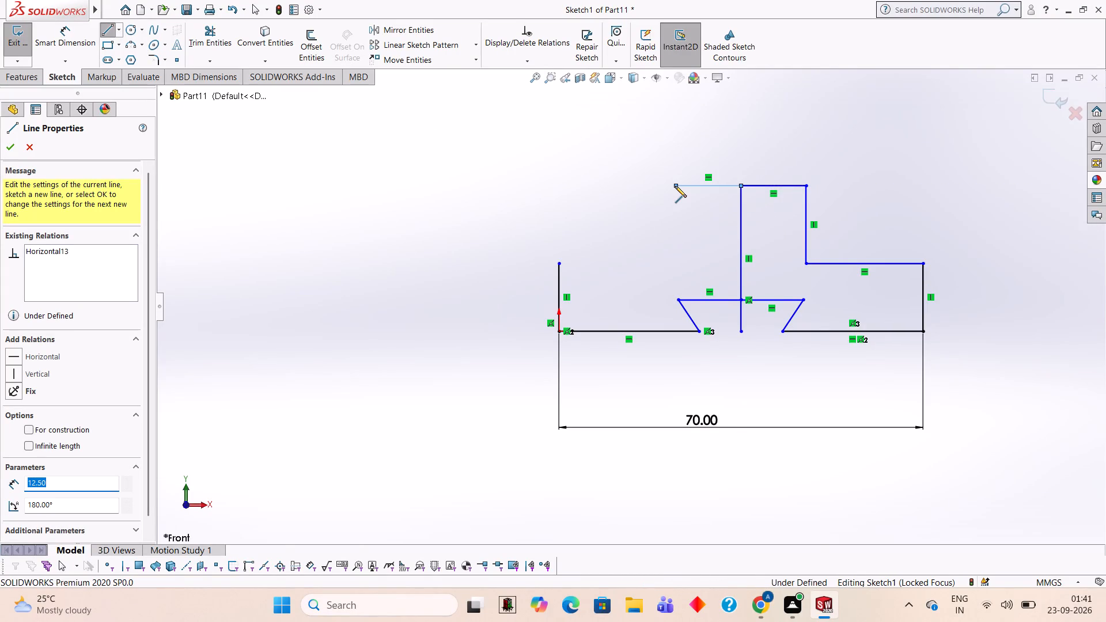
{"action": "type", "text": "15"}
{"action": "key", "text": "Return"}
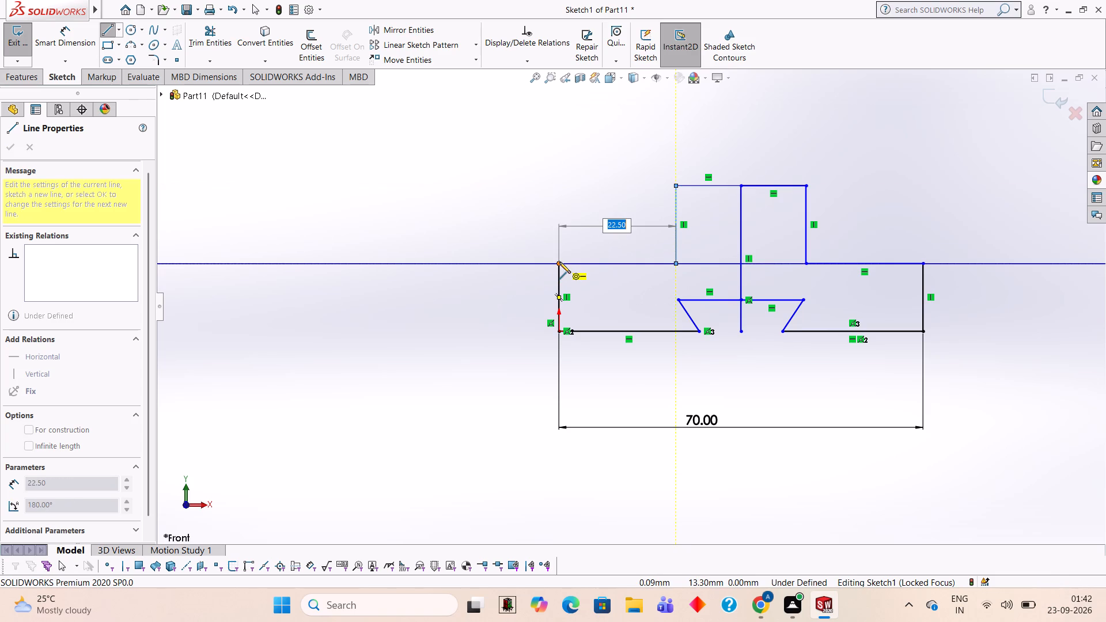
{"action": "left_click", "coordinate": [559, 262]}
{"action": "key", "text": "Escape"}
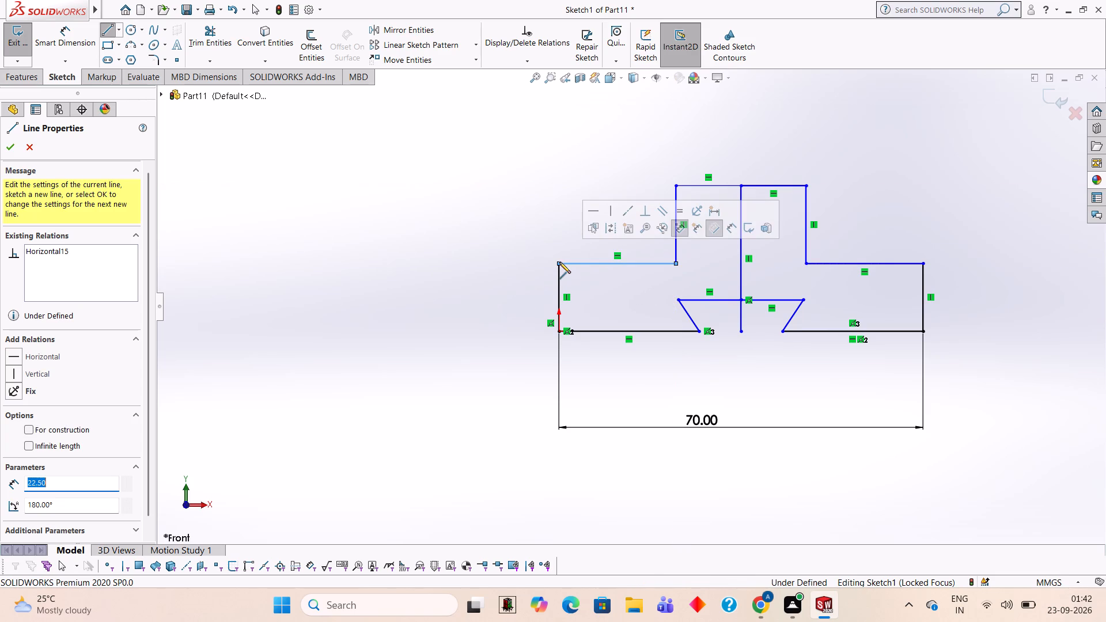
Trim away both segments of the vertical centre line, above and below the notch's raised line.
{"action": "left_click", "coordinate": [229, 37]}
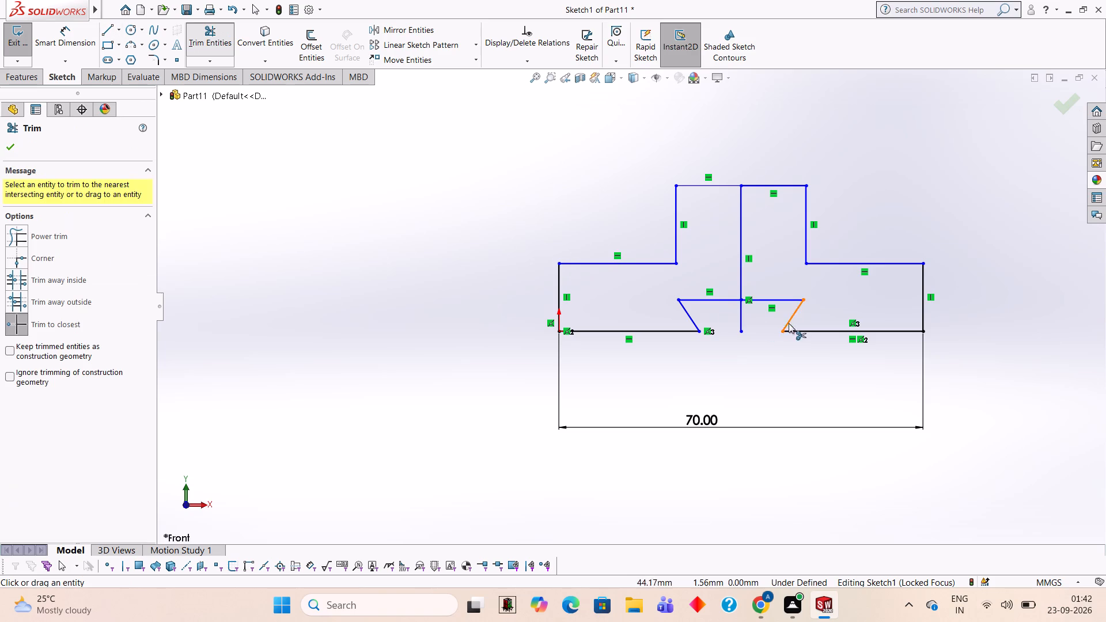
{"action": "left_click", "coordinate": [738, 319]}
{"action": "left_click", "coordinate": [738, 274]}
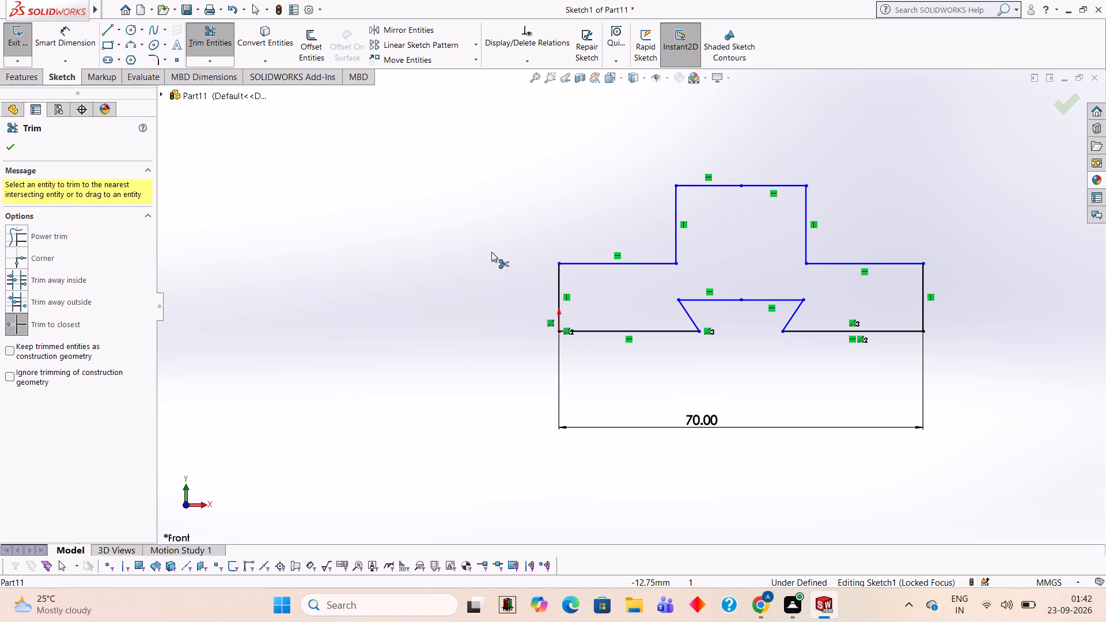
Extrude the closed profile as a Blind Boss-Extrude with a depth of 25 mm.
{"action": "left_click", "coordinate": [23, 79]}
{"action": "left_click", "coordinate": [25, 62]}
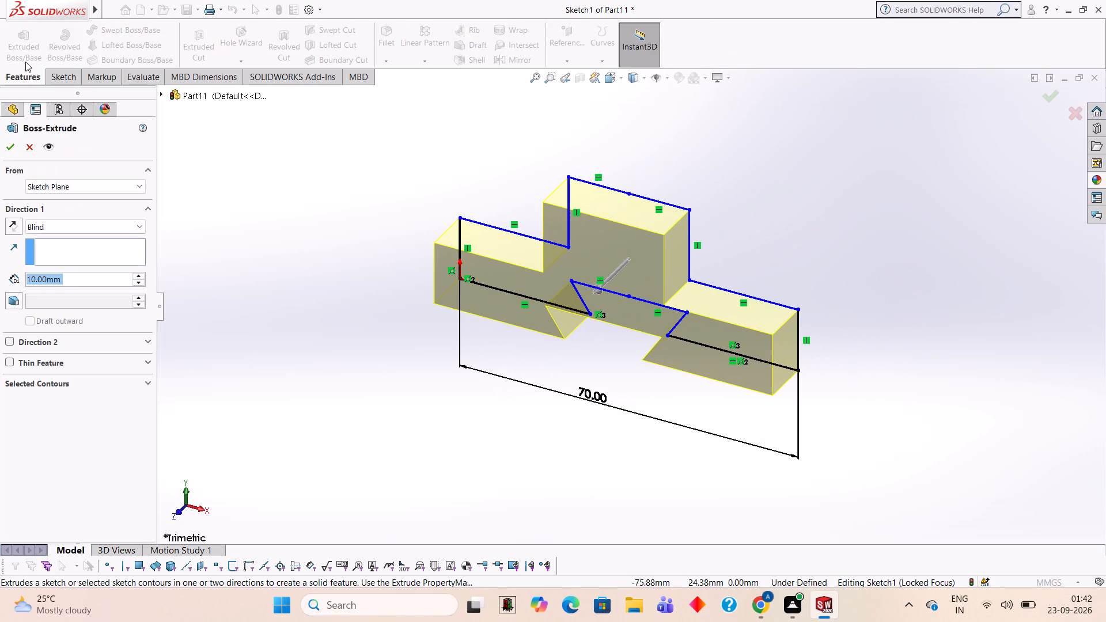
{"action": "type", "text": "25"}
{"action": "key", "text": "Return"}
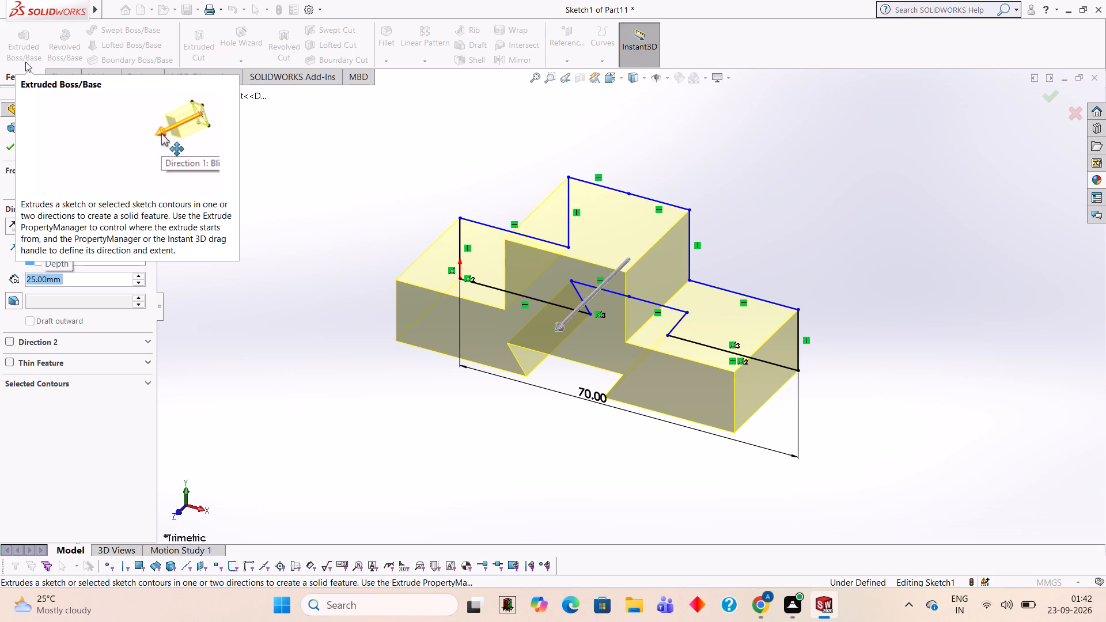
{"action": "left_click", "coordinate": [7, 147]}
{"action": "left_click", "coordinate": [921, 219]}
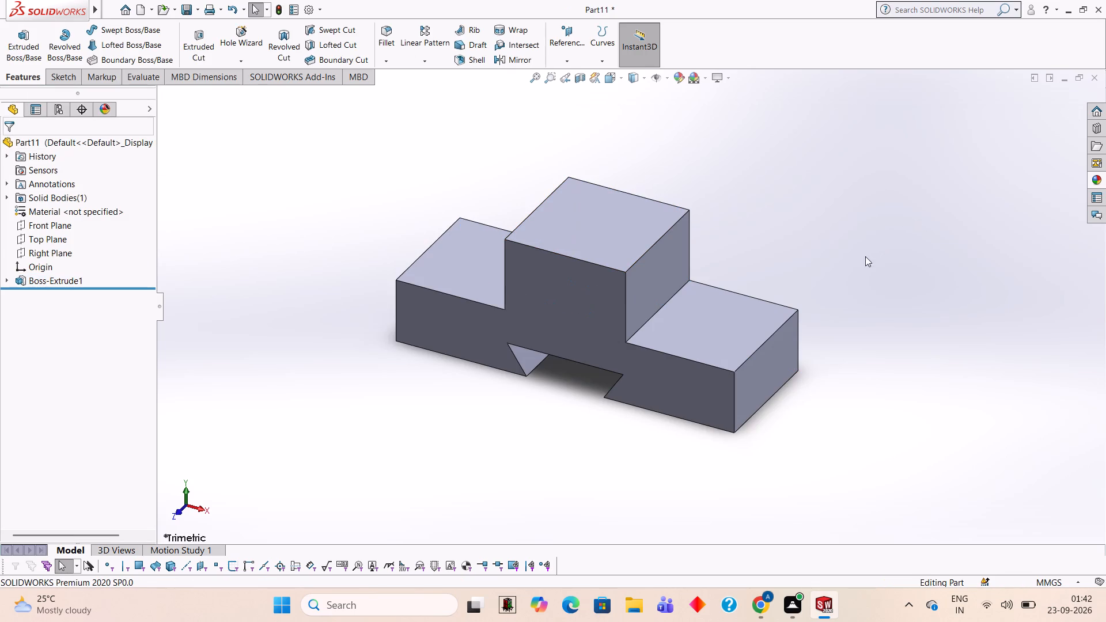
Start a new sketch on the stepped front face of the extruded body.
{"action": "middle_click_drag", "start_coordinate": [854, 268], "coordinate": [885, 267]}
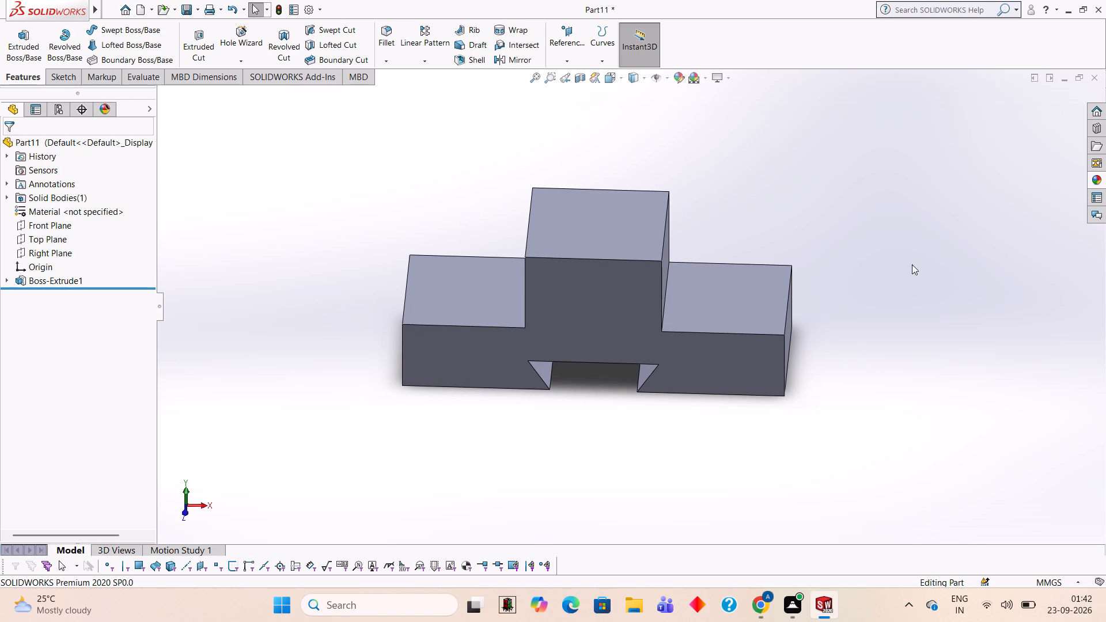
{"action": "middle_click_drag", "start_coordinate": [910, 264], "coordinate": [885, 302]}
{"action": "middle_click_drag", "start_coordinate": [877, 331], "coordinate": [835, 372]}
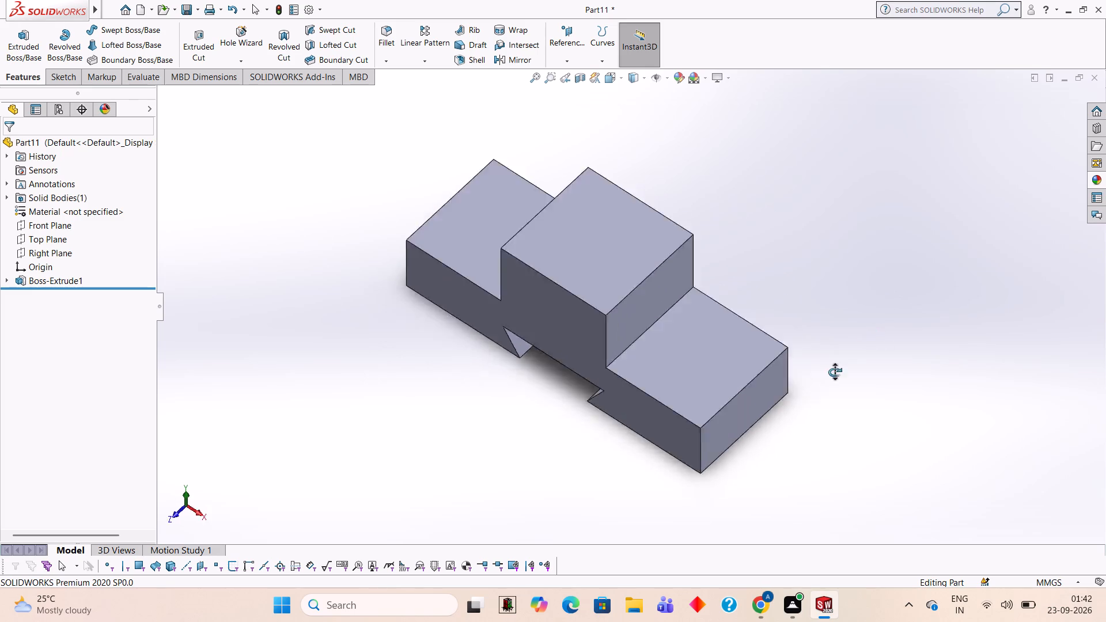
{"action": "middle_click_drag", "start_coordinate": [835, 372], "coordinate": [879, 306]}
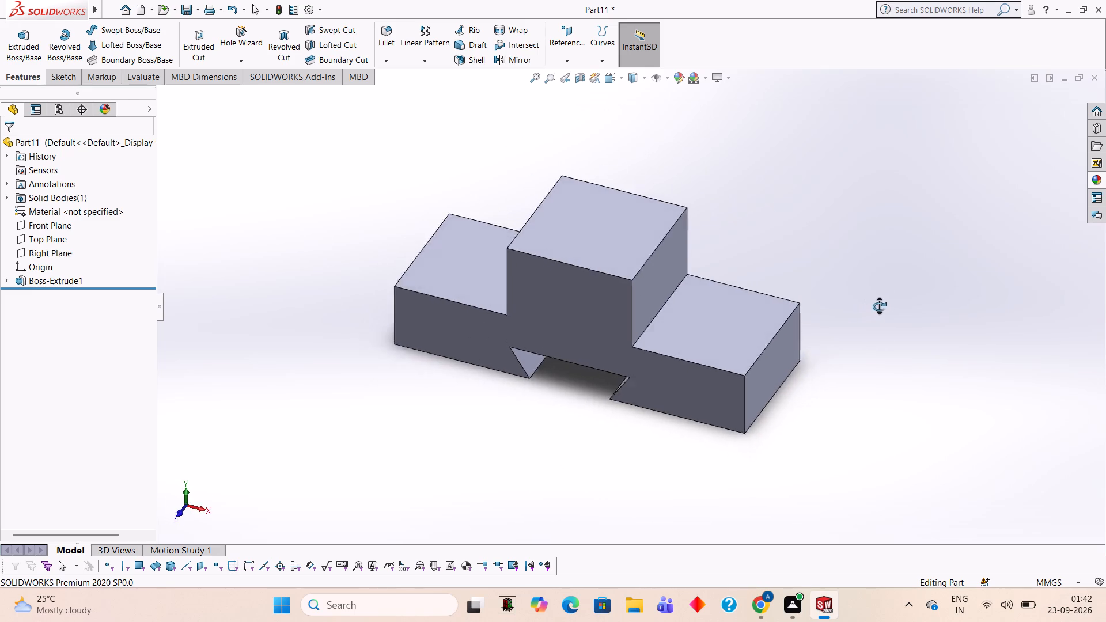
{"action": "middle_click_drag", "start_coordinate": [879, 306], "coordinate": [880, 306]}
{"action": "middle_click", "coordinate": [869, 307]}
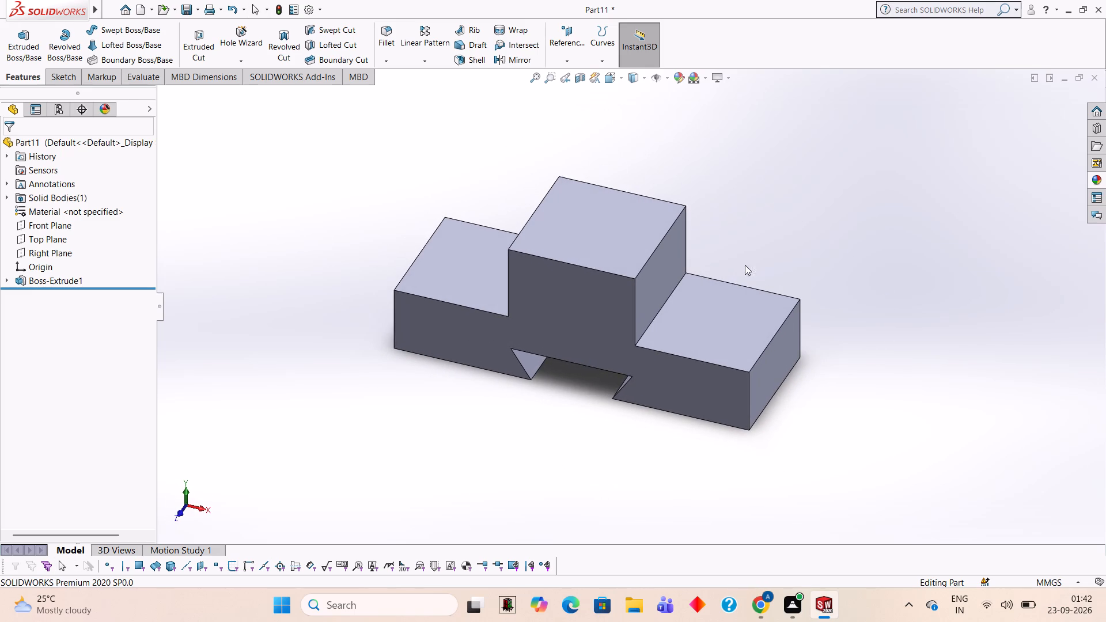
{"action": "left_click", "coordinate": [584, 298]}
{"action": "left_click", "coordinate": [629, 268]}
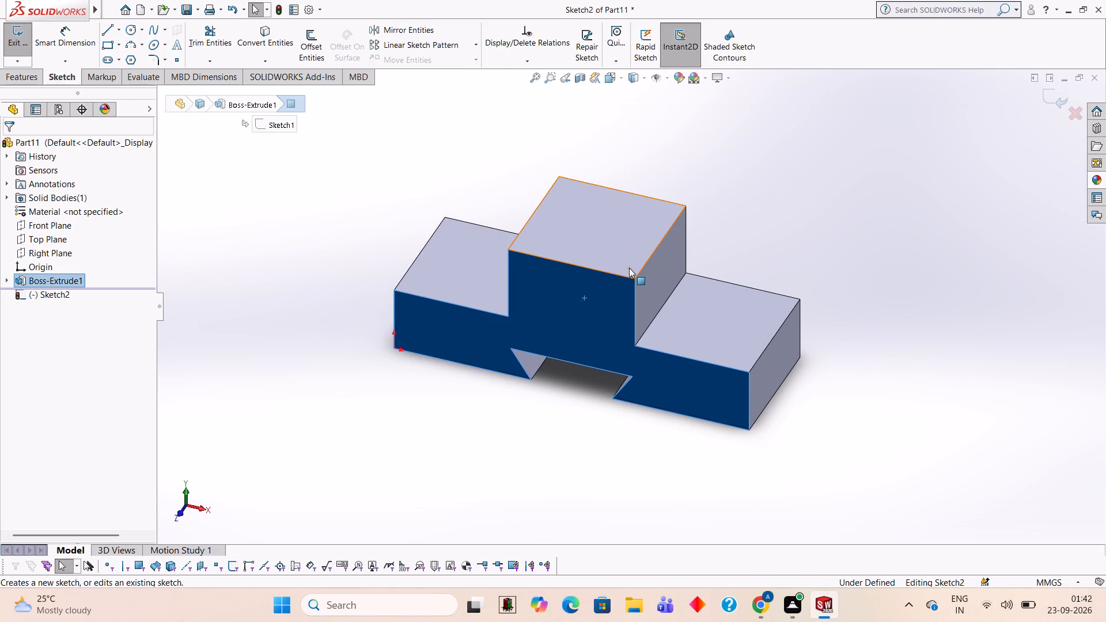
{"action": "key", "text": "ctrl+8"}
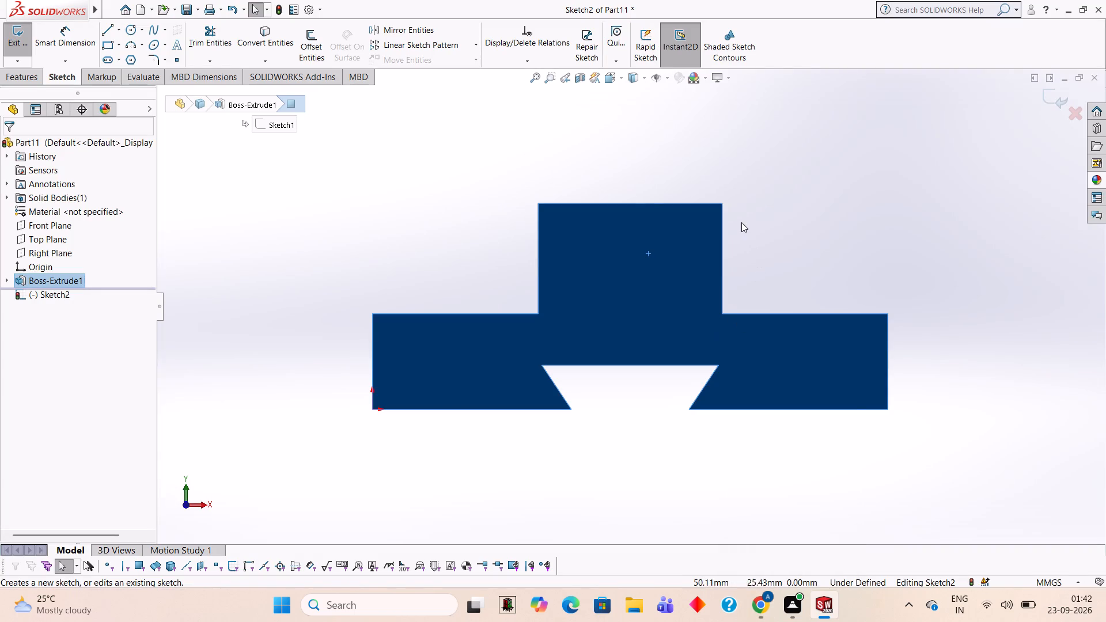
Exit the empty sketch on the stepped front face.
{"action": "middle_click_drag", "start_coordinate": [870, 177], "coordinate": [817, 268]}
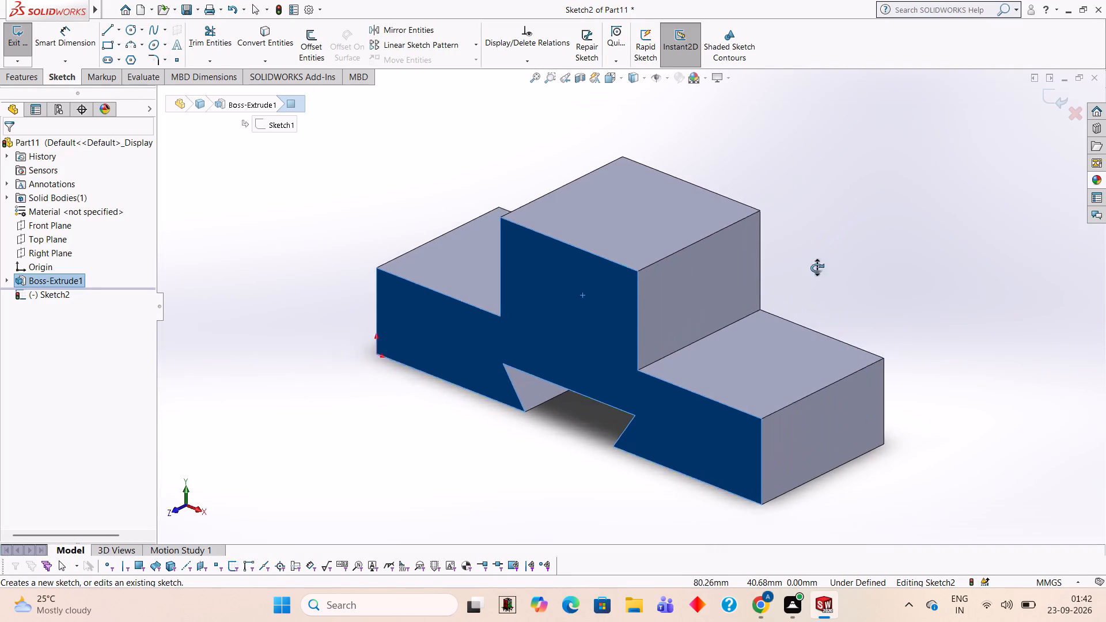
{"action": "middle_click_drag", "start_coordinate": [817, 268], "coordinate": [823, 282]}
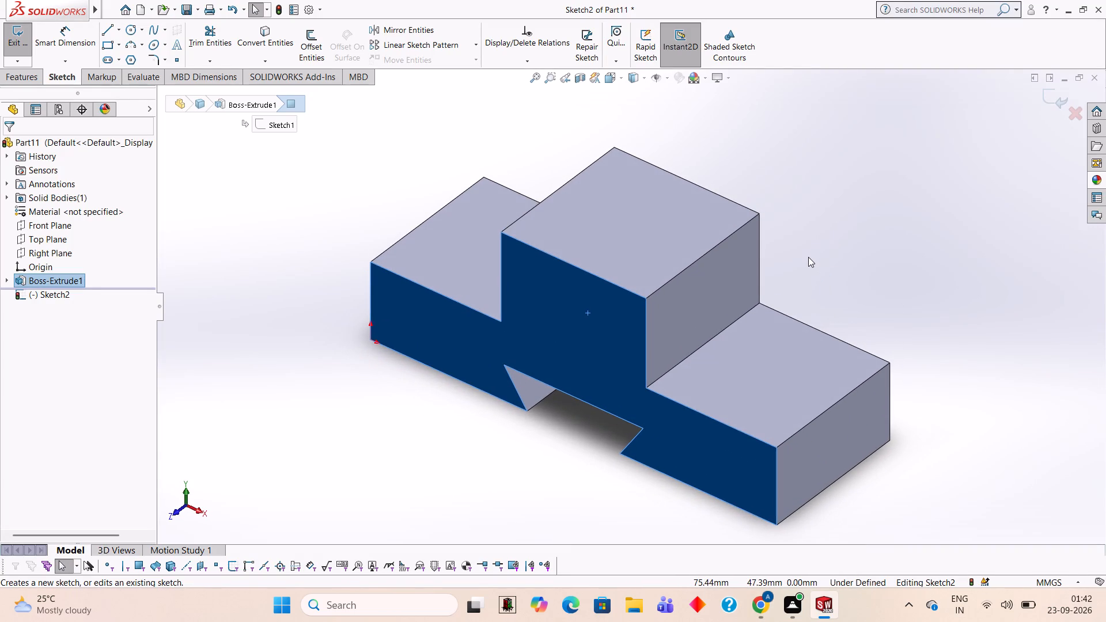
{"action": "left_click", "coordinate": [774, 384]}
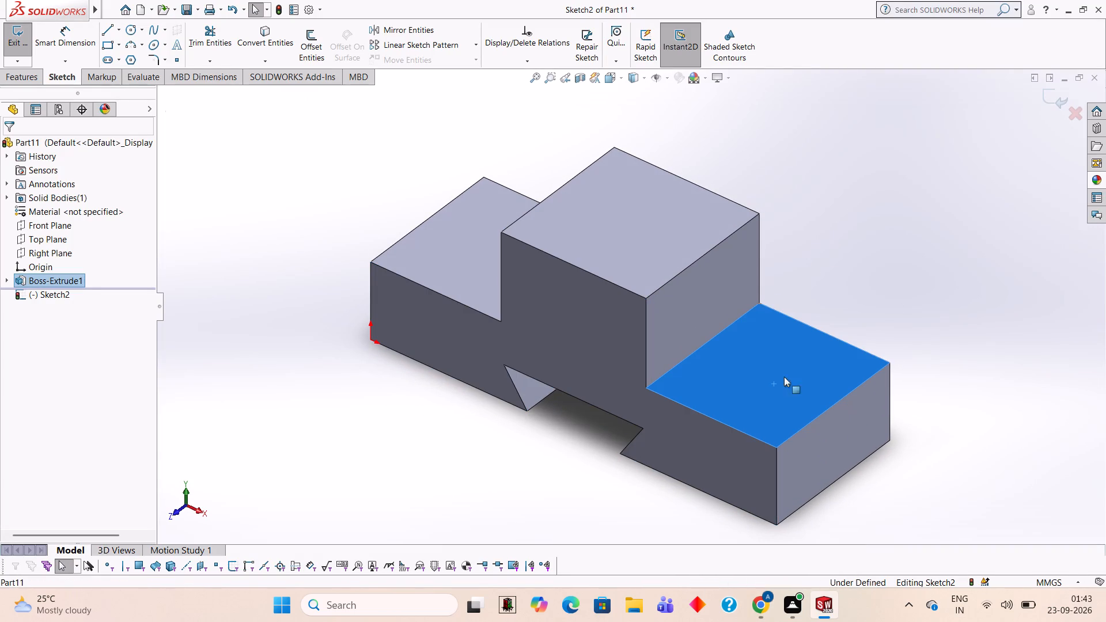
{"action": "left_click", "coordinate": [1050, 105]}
Start a new sketch on the stepped front face and draw a 7 mm radius circle on the raised middle block's vertical centre line.
{"action": "left_click", "coordinate": [559, 320]}
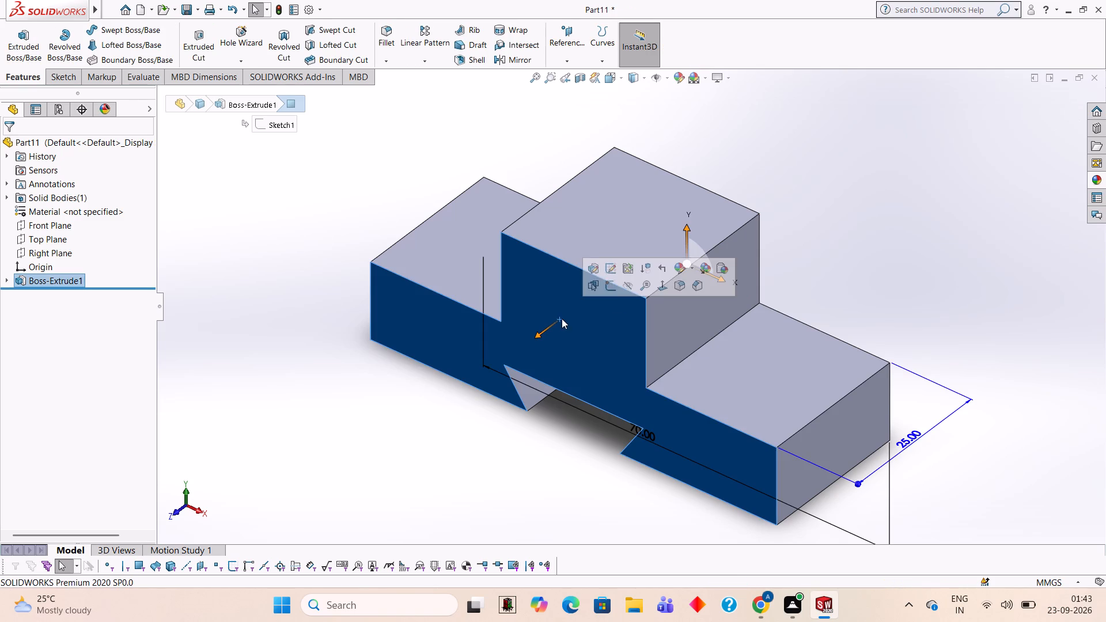
{"action": "left_click", "coordinate": [613, 285]}
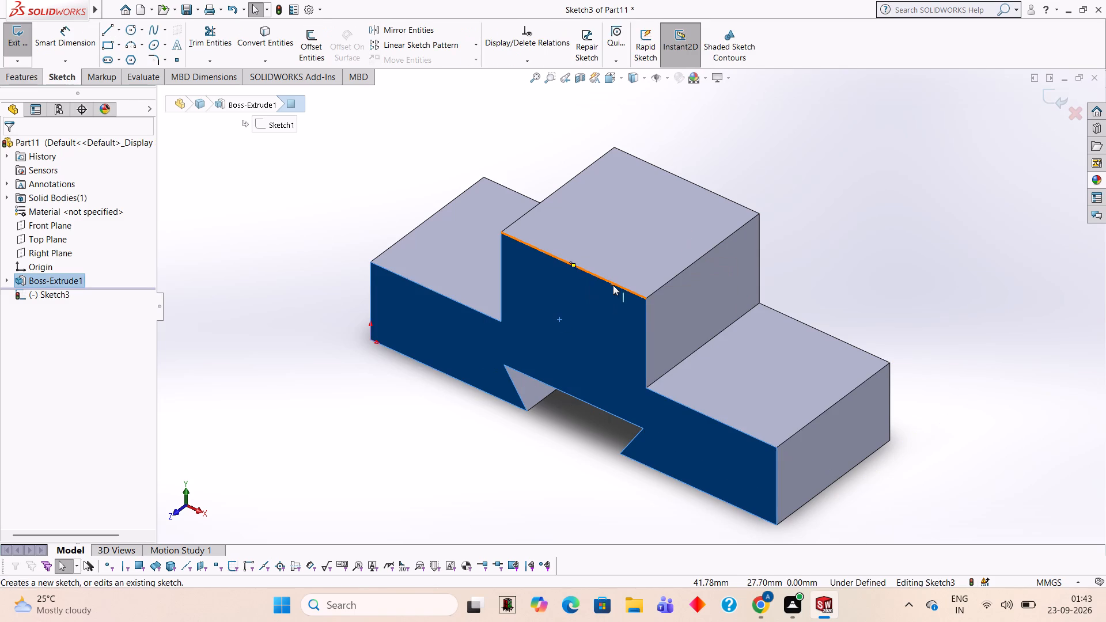
{"action": "key", "text": "ctrl+8"}
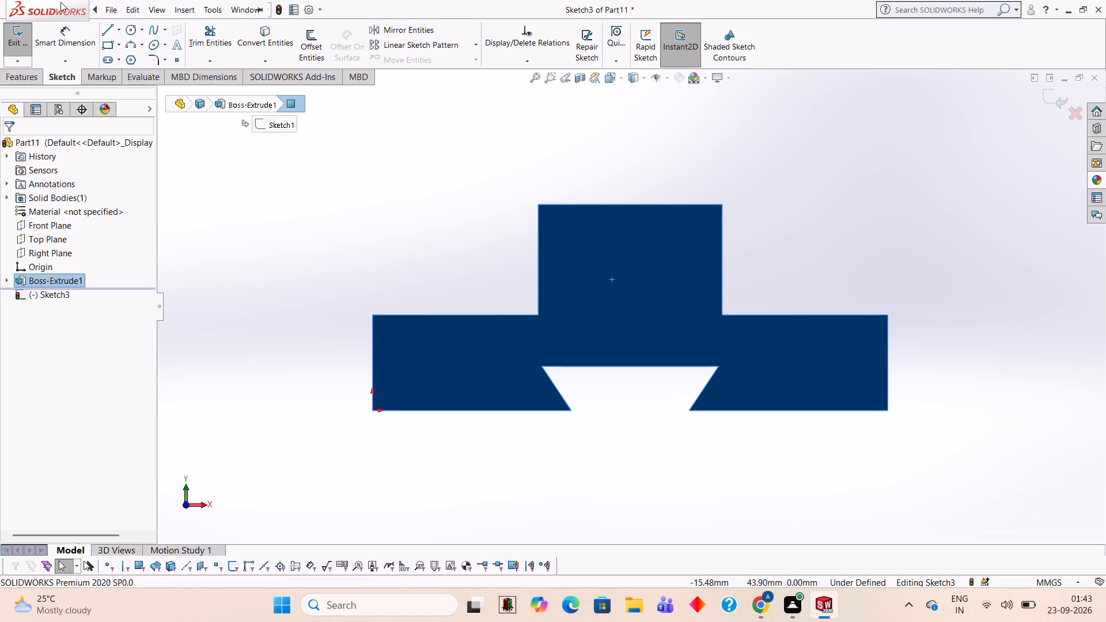
{"action": "left_click", "coordinate": [128, 28]}
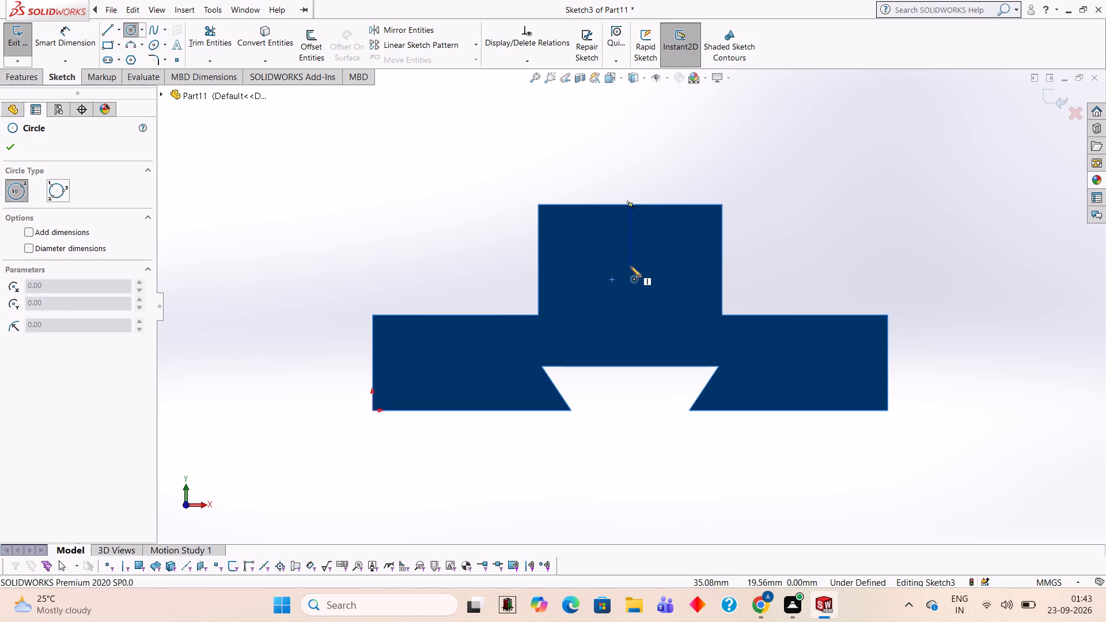
{"action": "left_click", "coordinate": [630, 261]}
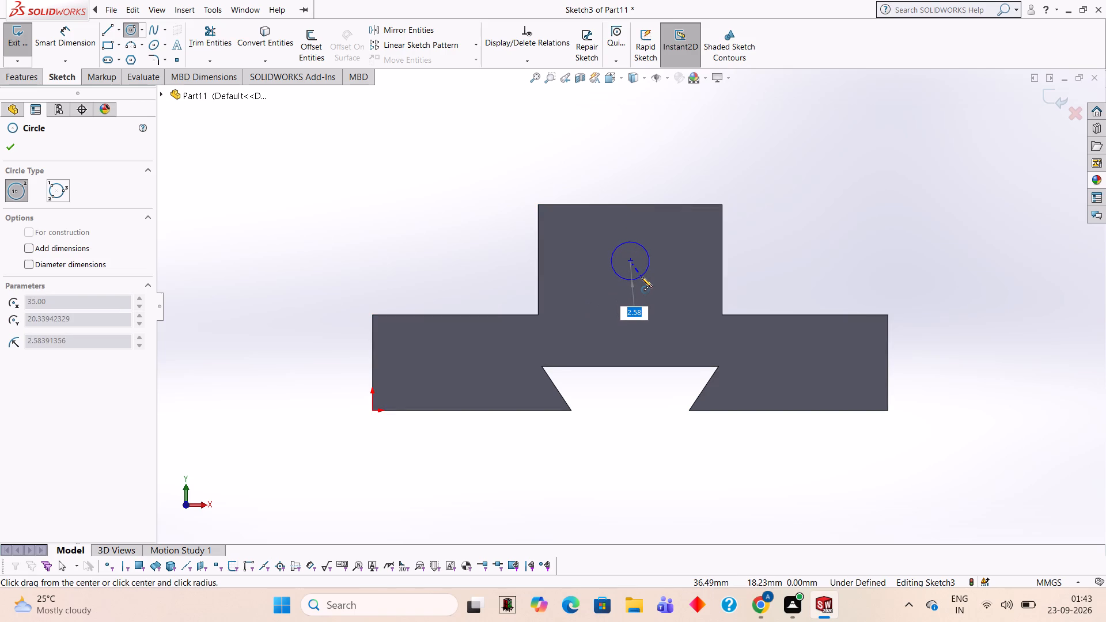
{"action": "key", "text": "7"}
{"action": "key", "text": "Return"}
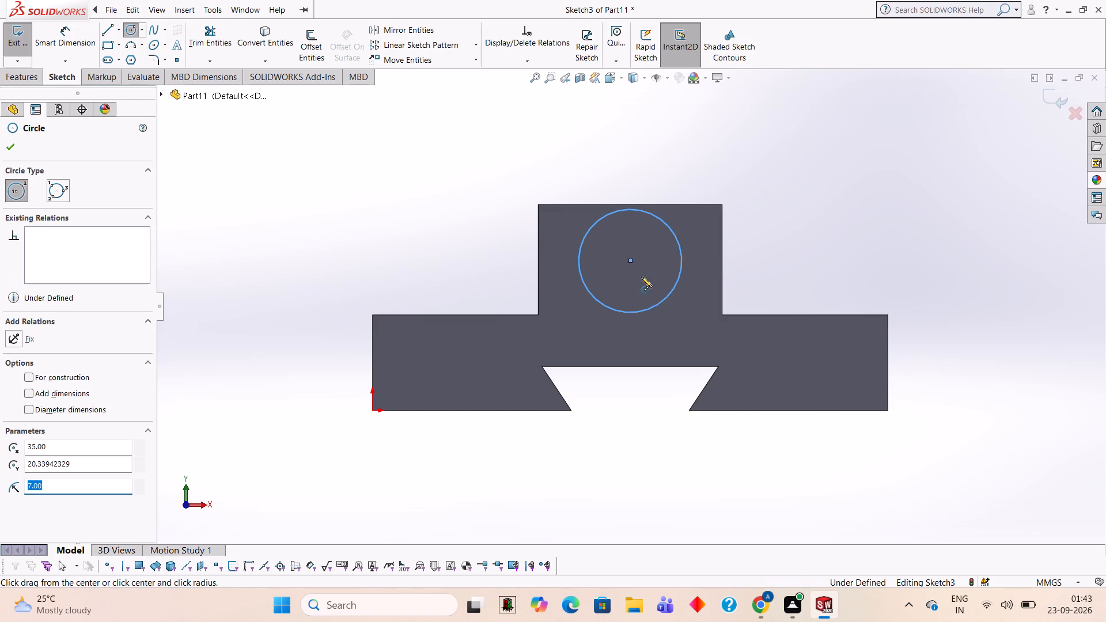
Dimension the circle's centre 11 mm below the top edge of the raised middle block.
{"action": "left_click", "coordinate": [79, 44]}
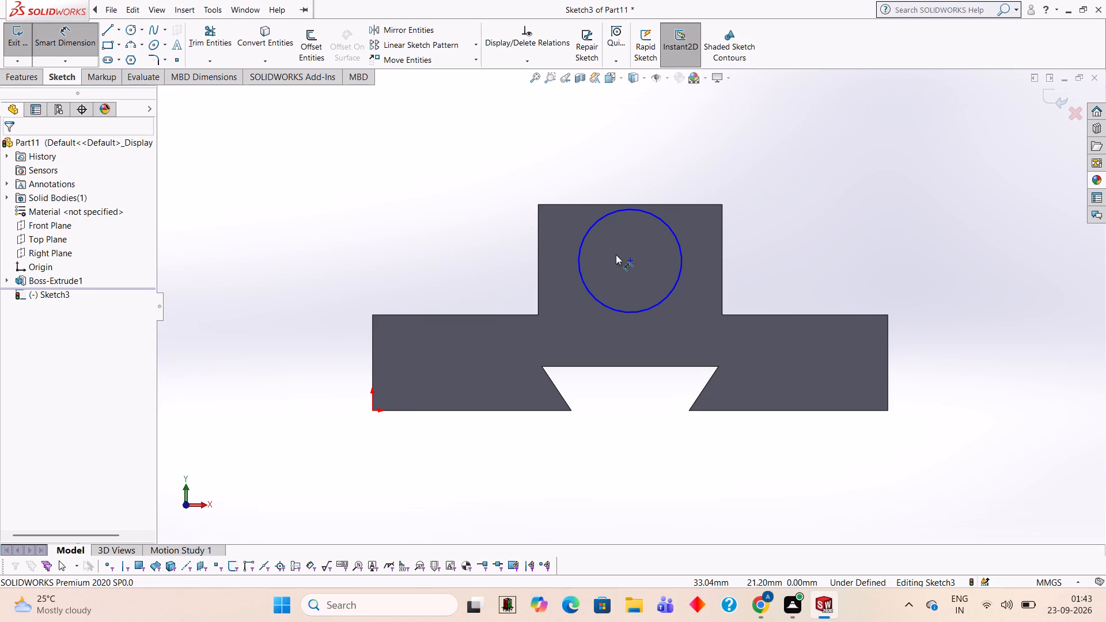
{"action": "left_click", "coordinate": [632, 260]}
{"action": "left_click", "coordinate": [674, 206]}
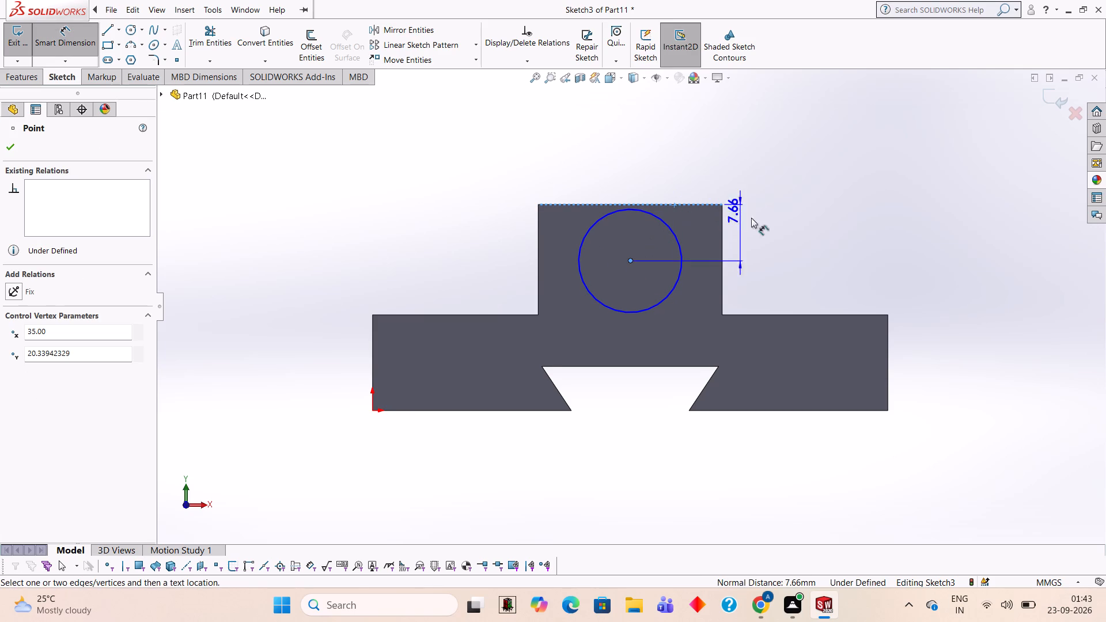
{"action": "left_click", "coordinate": [837, 251]}
{"action": "type", "text": "11"}
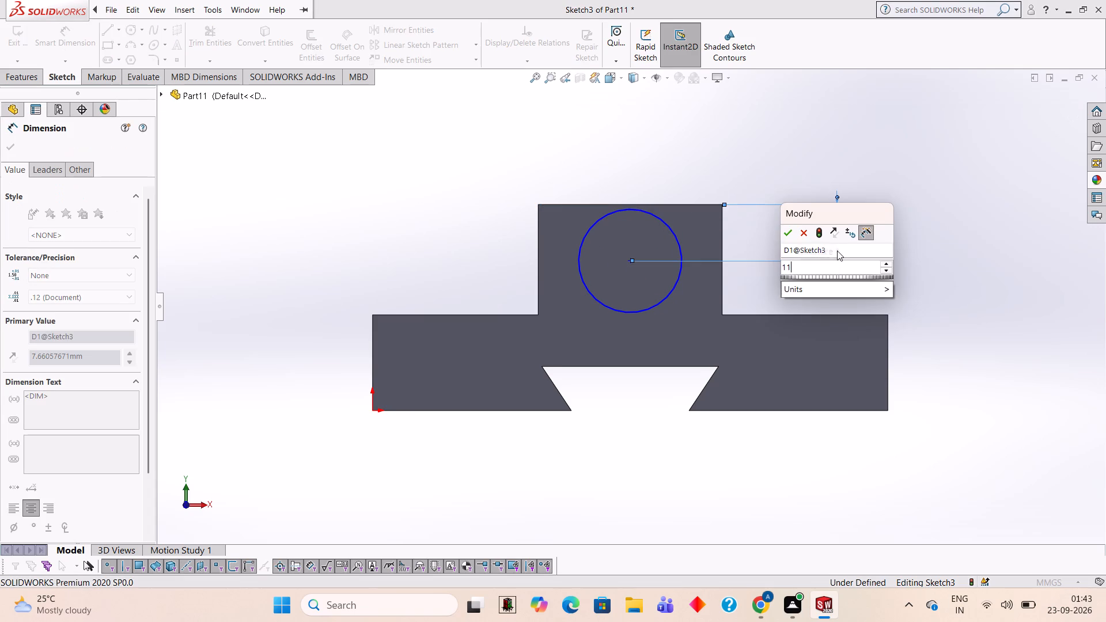
{"action": "key", "text": "Return"}
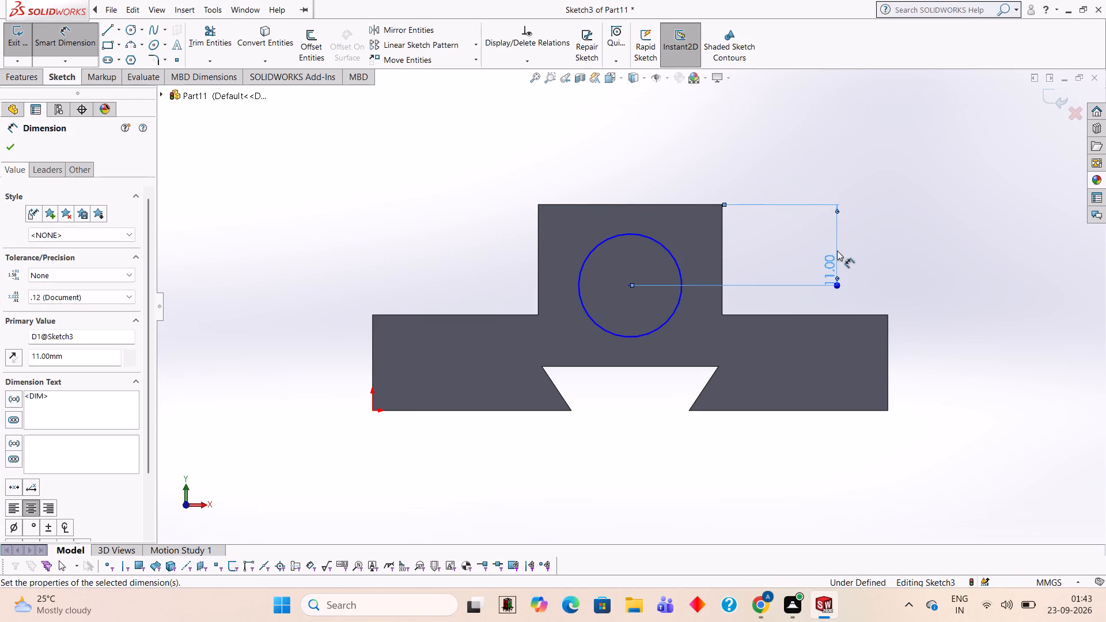
{"action": "key", "text": "Escape"}
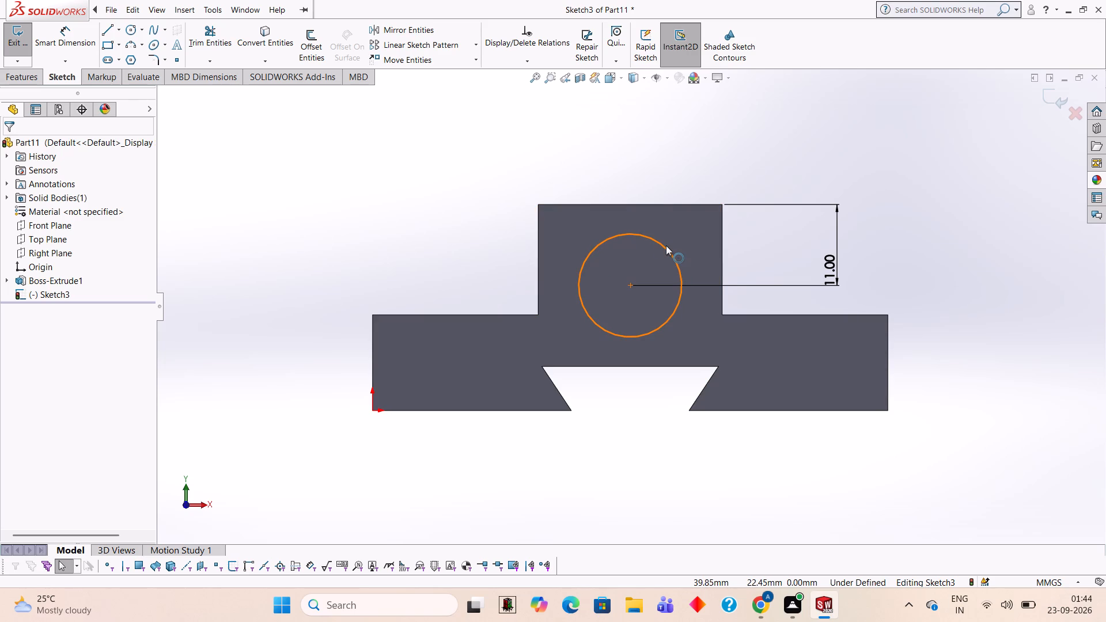
Cut the circle through the block with a Blind Extruded Cut 25 mm deep.
{"action": "left_click", "coordinate": [22, 81]}
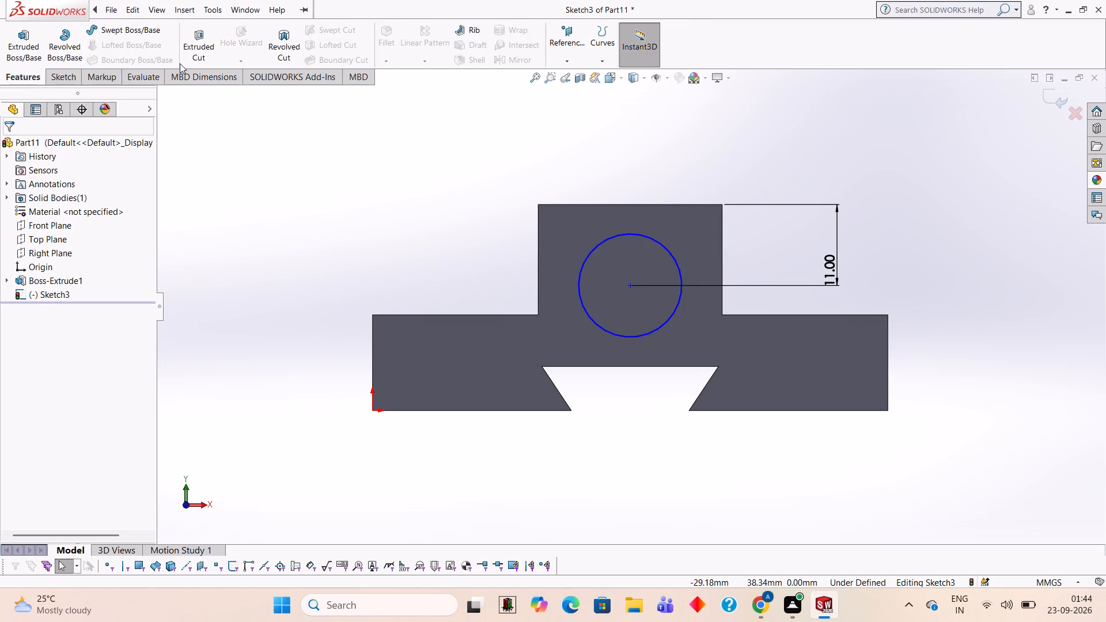
{"action": "left_click", "coordinate": [202, 59]}
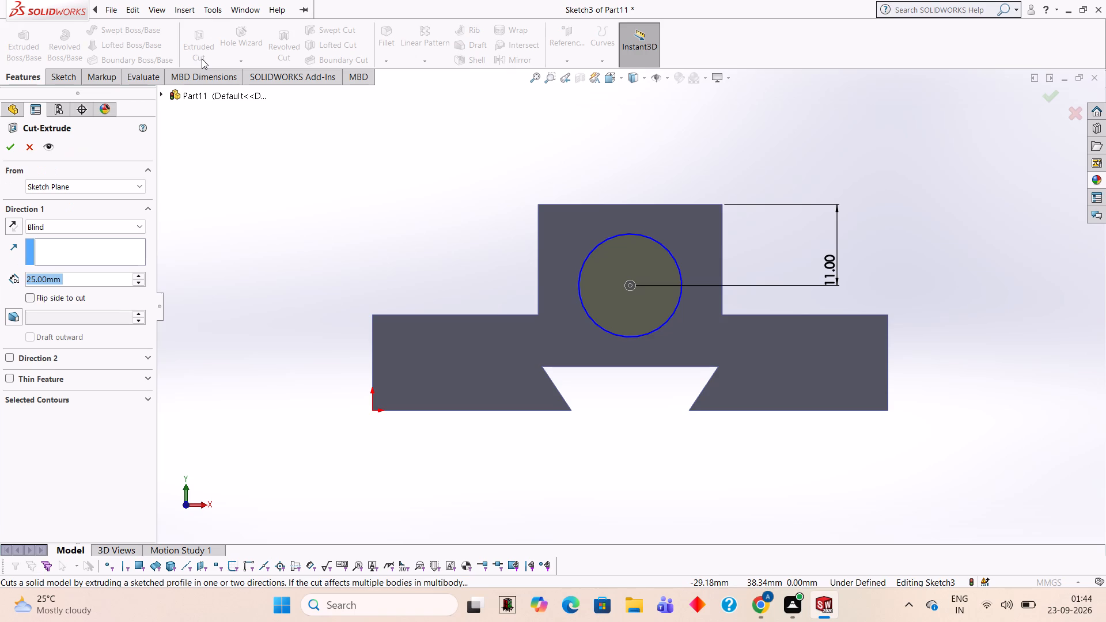
{"action": "left_click", "coordinate": [17, 143]}
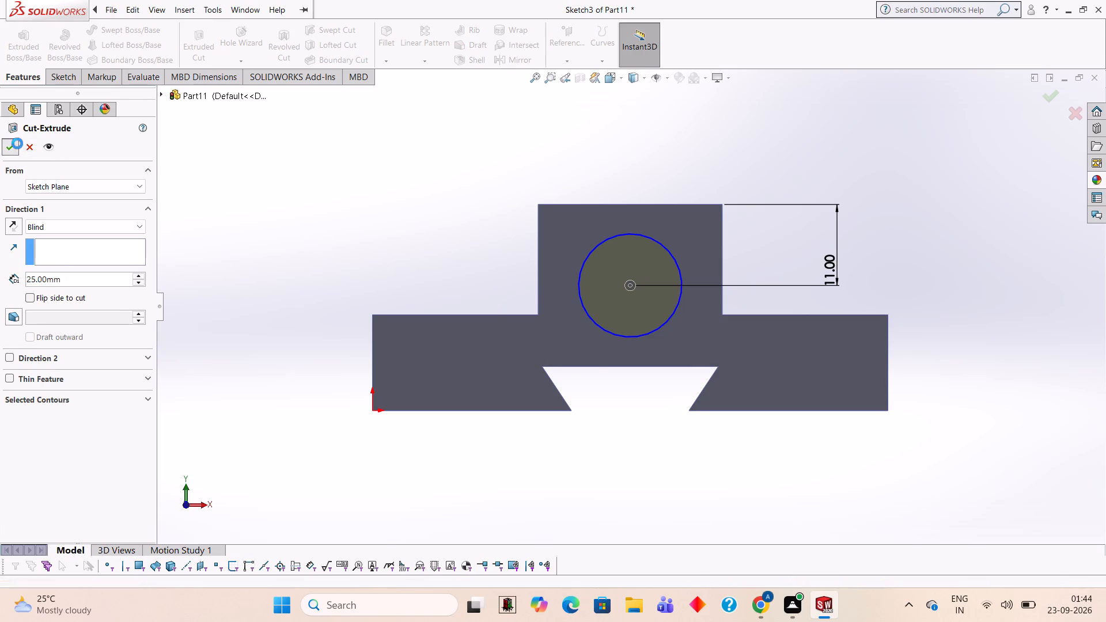
{"action": "left_click", "coordinate": [404, 204]}
Start a new sketch on the top face of the right lower step and view it face-on.
{"action": "middle_click_drag", "start_coordinate": [805, 181], "coordinate": [757, 235]}
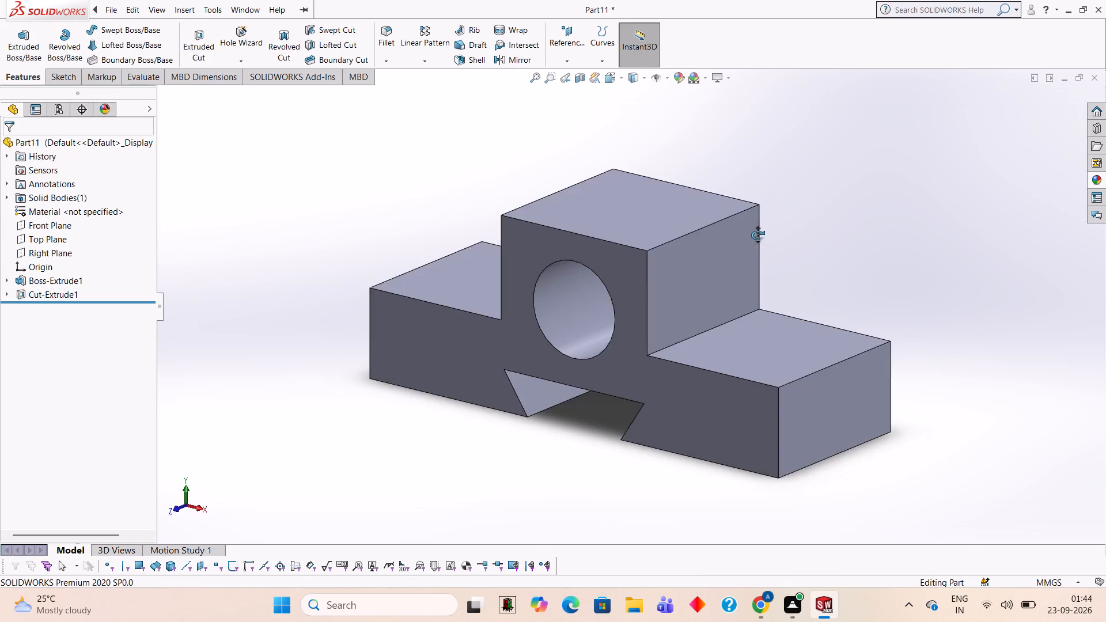
{"action": "middle_click_drag", "start_coordinate": [757, 235], "coordinate": [761, 254]}
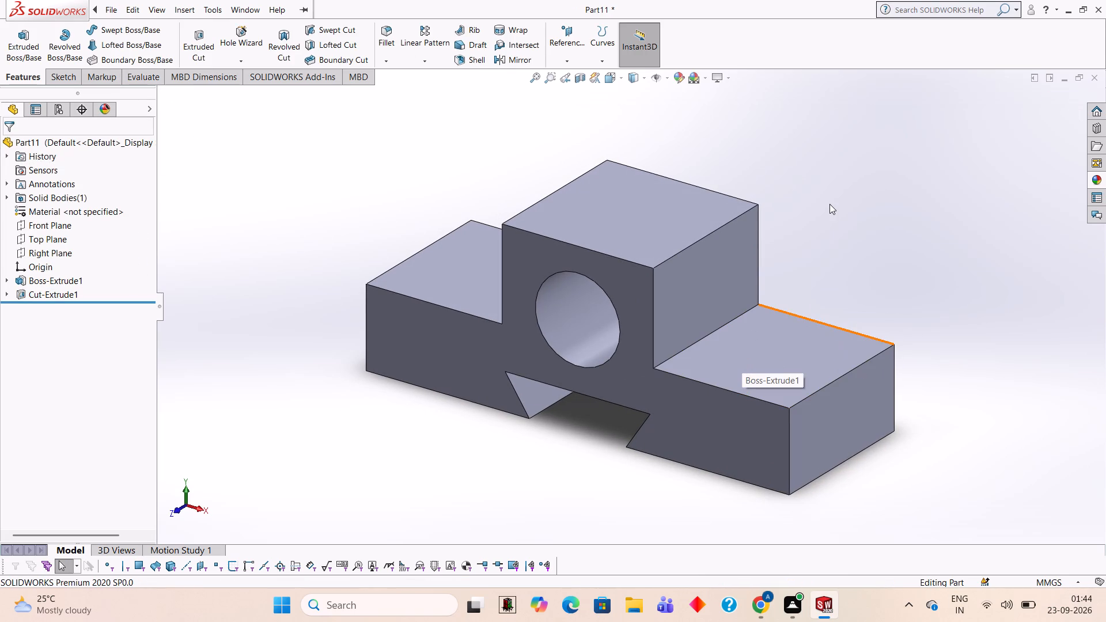
{"action": "left_click", "coordinate": [786, 344]}
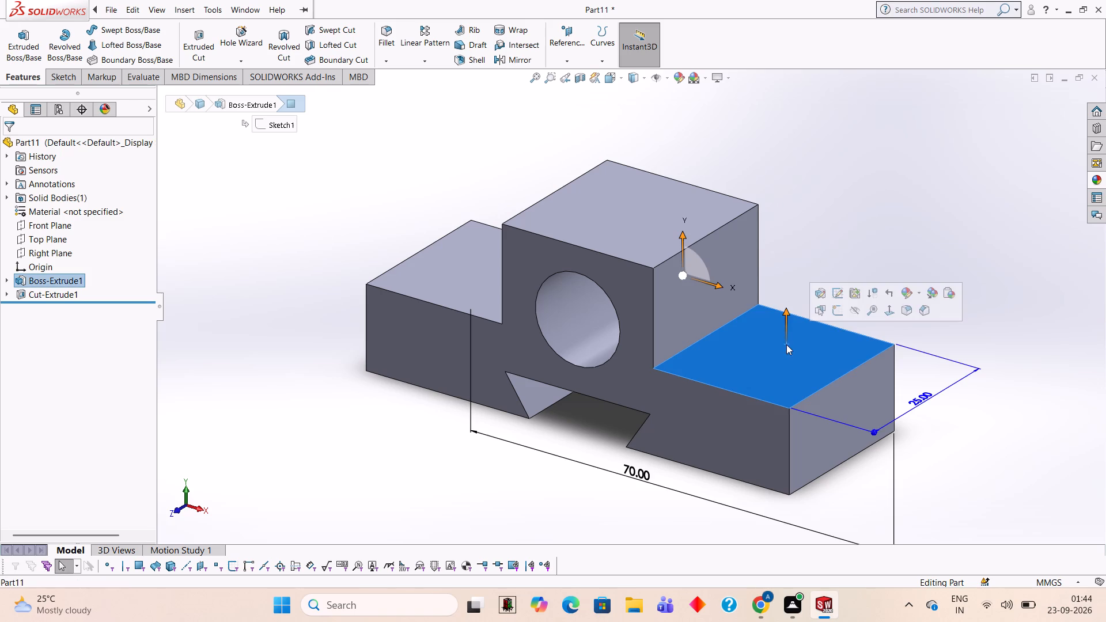
{"action": "left_click", "coordinate": [838, 312]}
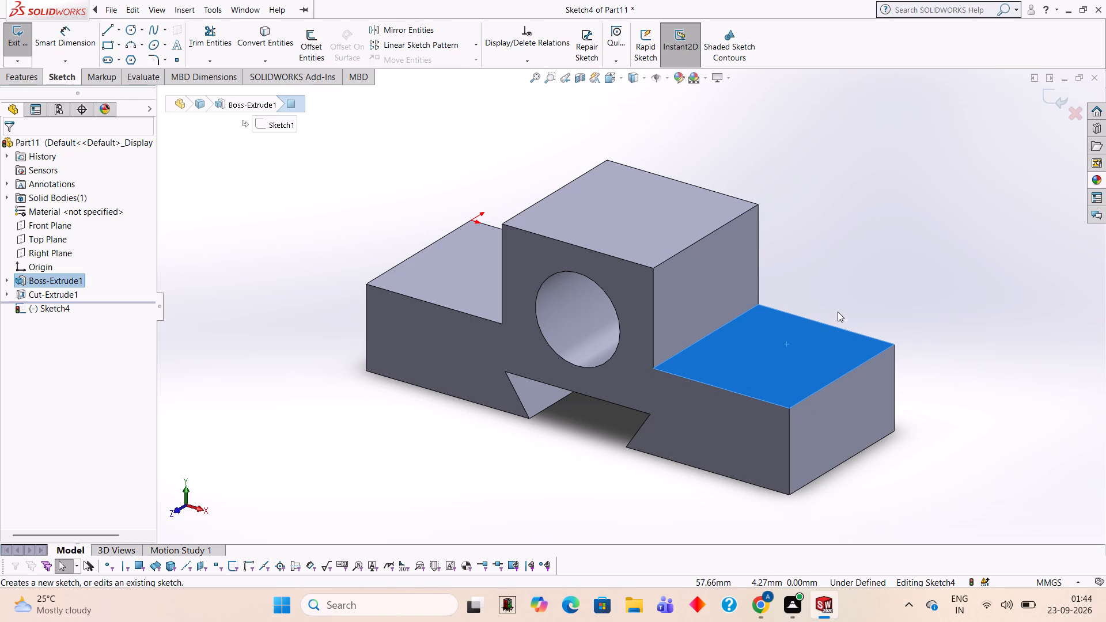
{"action": "key", "text": "ctrl+8"}
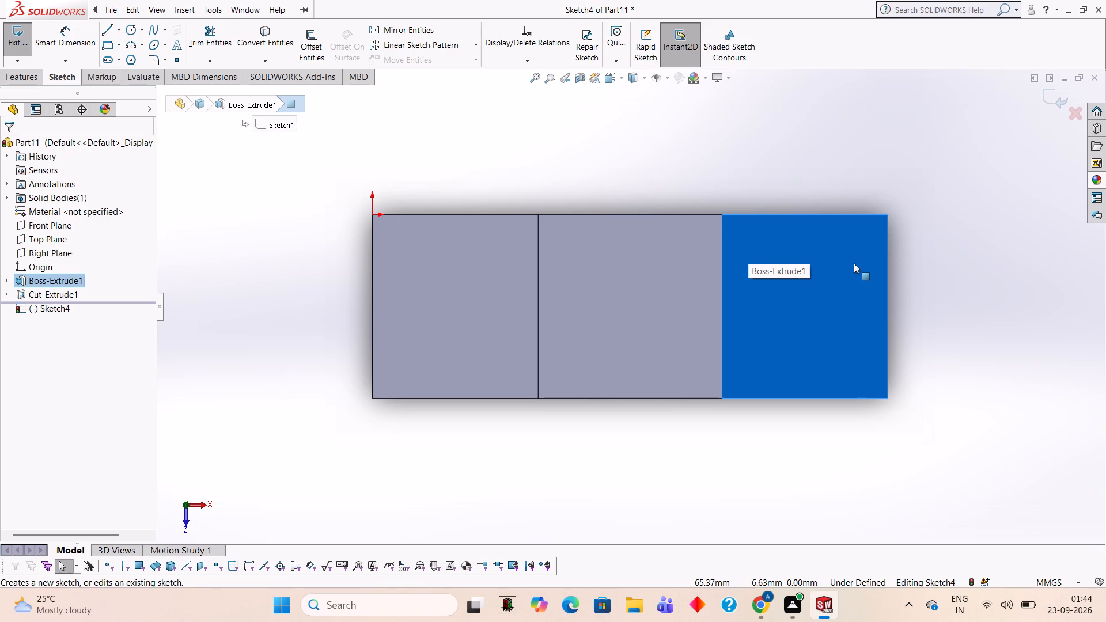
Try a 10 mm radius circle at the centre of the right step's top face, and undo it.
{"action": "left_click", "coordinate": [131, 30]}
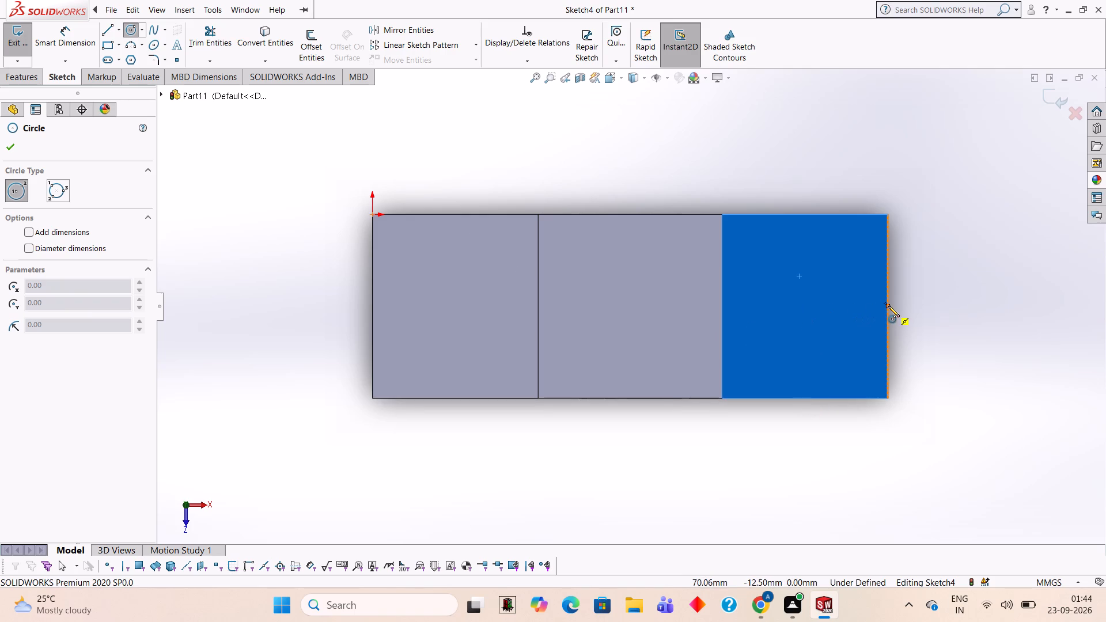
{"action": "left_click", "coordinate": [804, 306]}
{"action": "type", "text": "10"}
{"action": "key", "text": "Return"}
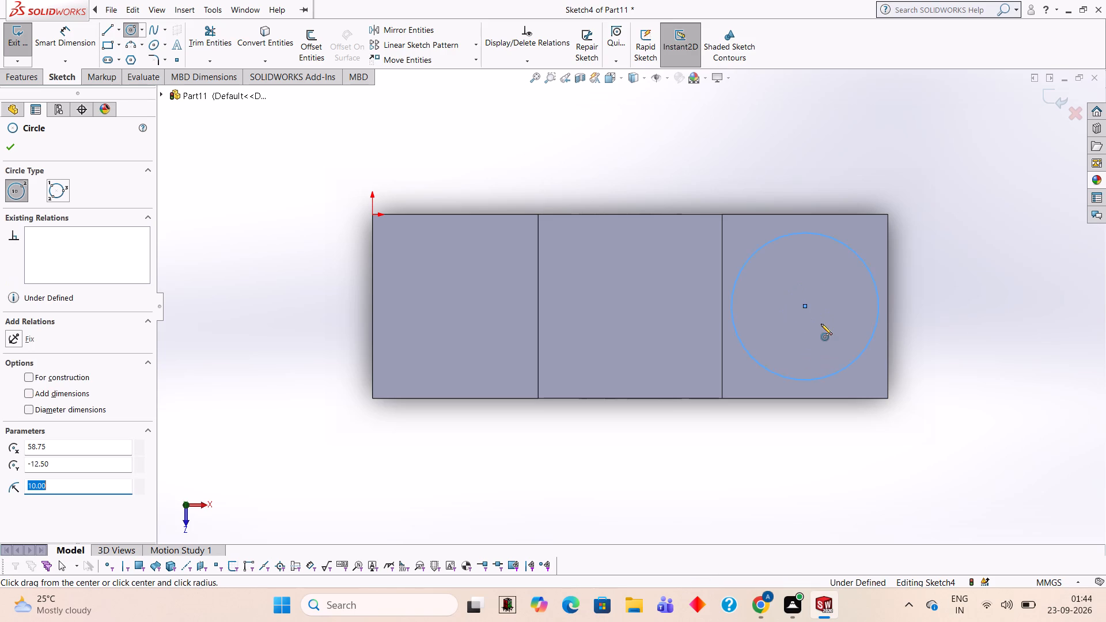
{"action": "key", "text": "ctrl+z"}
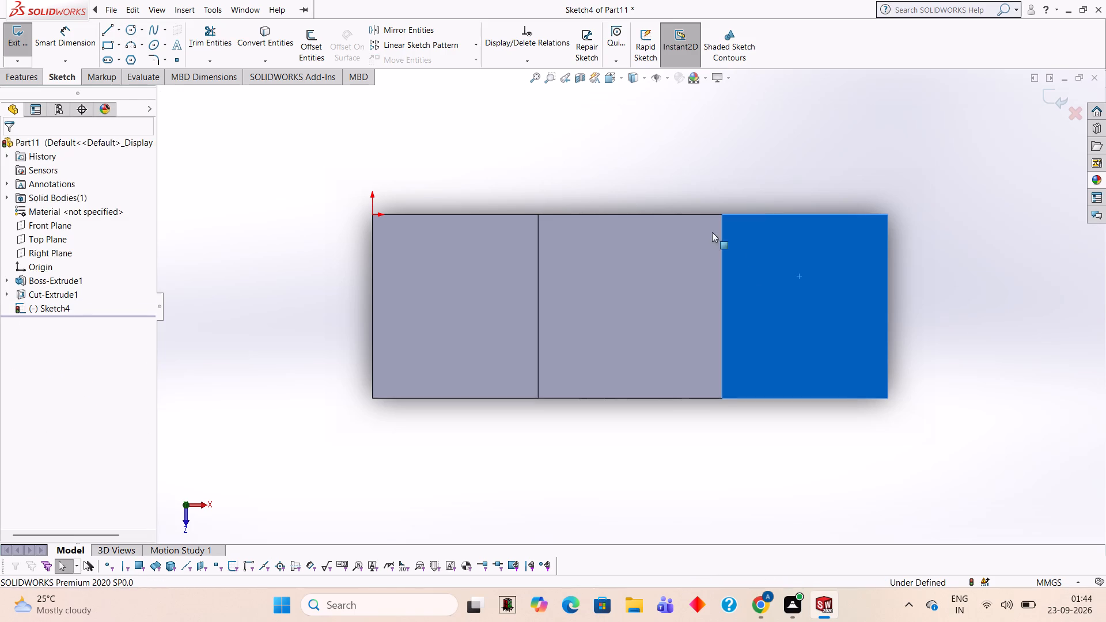
Sketch two circles of 5 mm radius, one centred on the right step's top face and one on the left step's.
{"action": "left_click", "coordinate": [133, 32]}
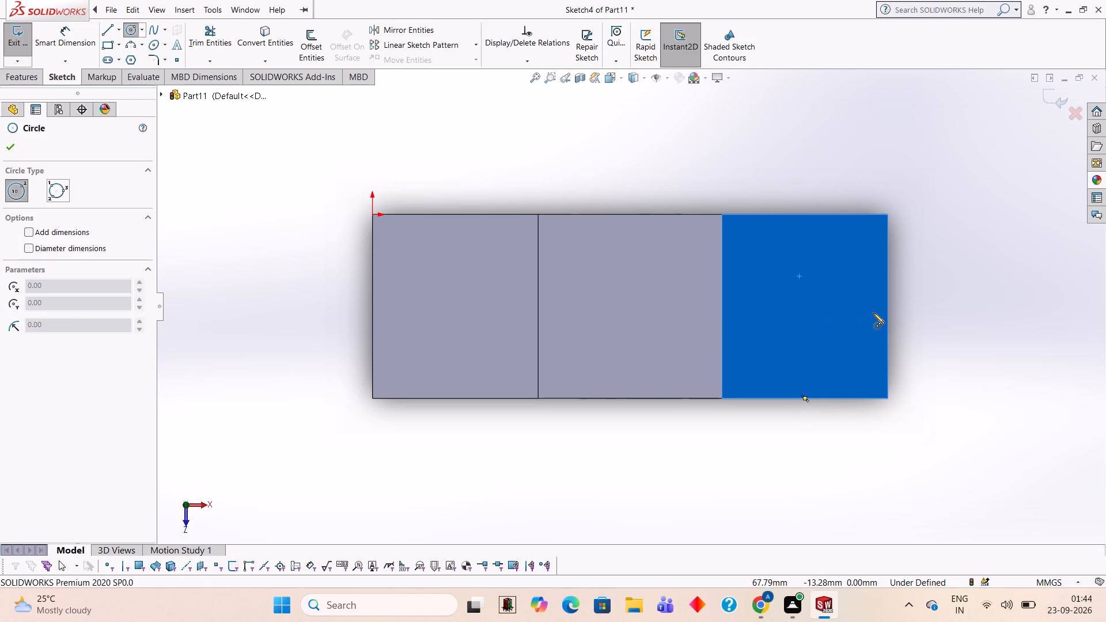
{"action": "left_click", "coordinate": [805, 306]}
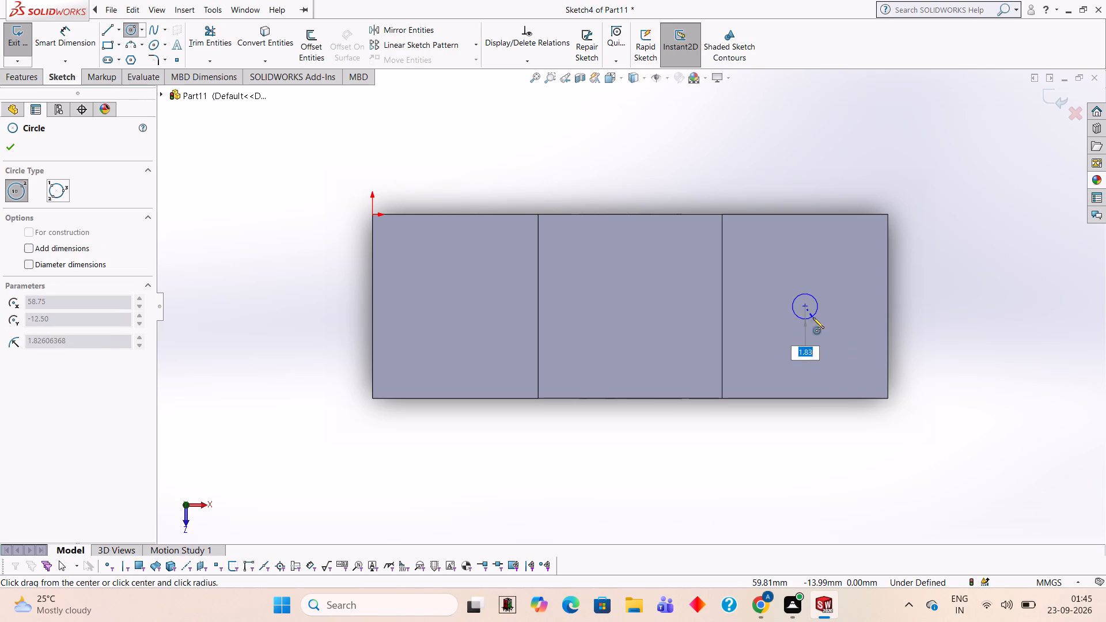
{"action": "key", "text": "5"}
{"action": "key", "text": "Return"}
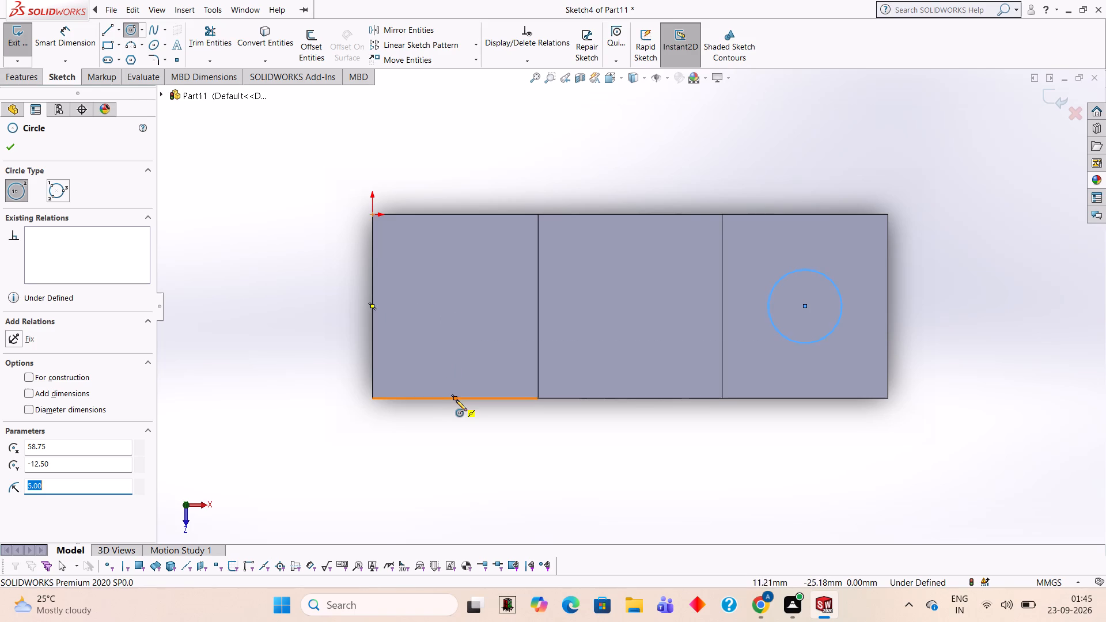
{"action": "left_click", "coordinate": [453, 305]}
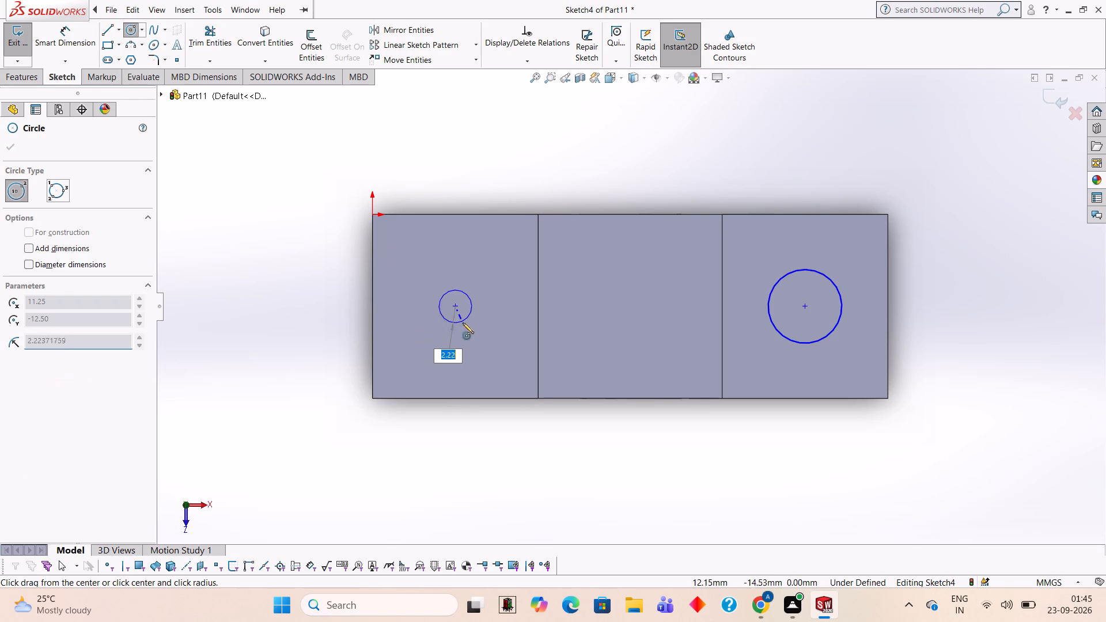
{"action": "key", "text": "5"}
{"action": "key", "text": "Return"}
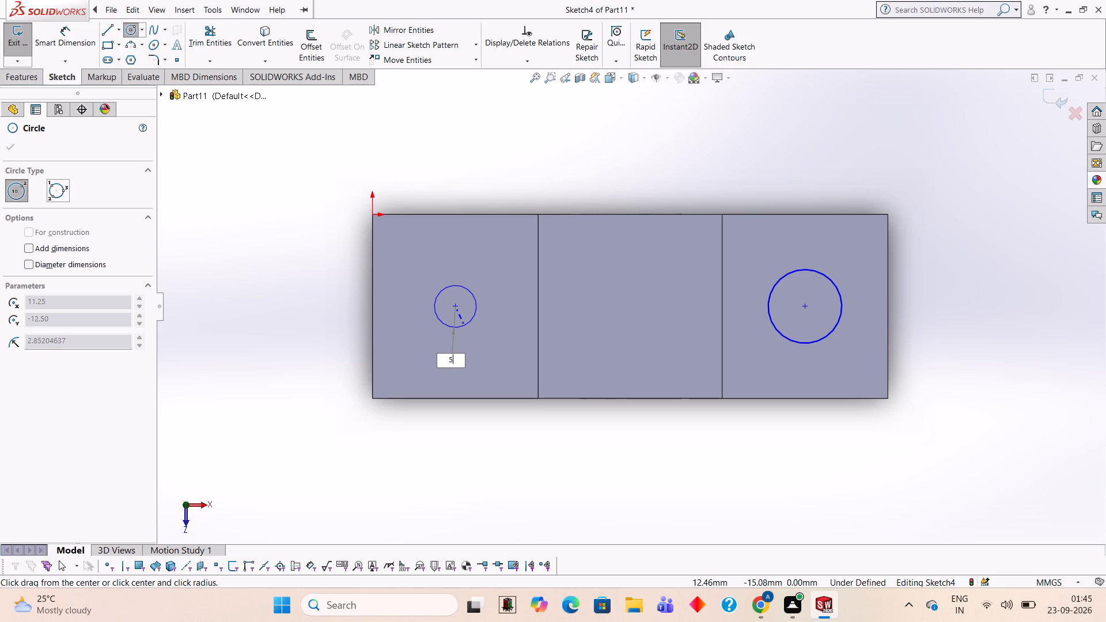
{"action": "key", "text": "Escape"}
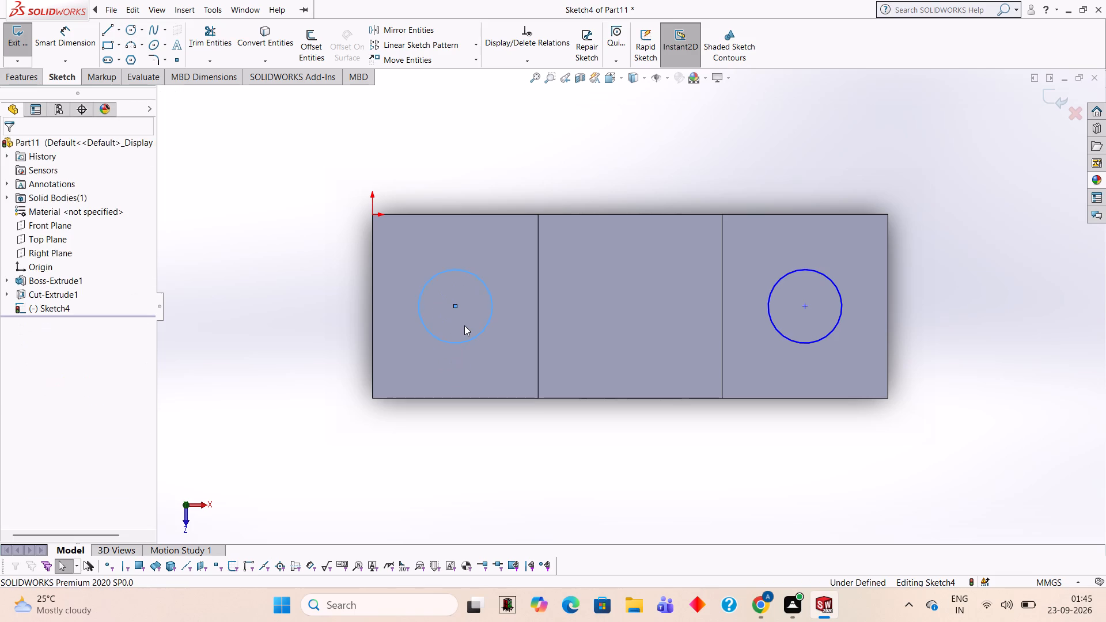
Start a Blind Extruded Cut of both side-step circles, trying a 20 mm depth before setting 17.5 mm.
{"action": "left_click", "coordinate": [29, 83]}
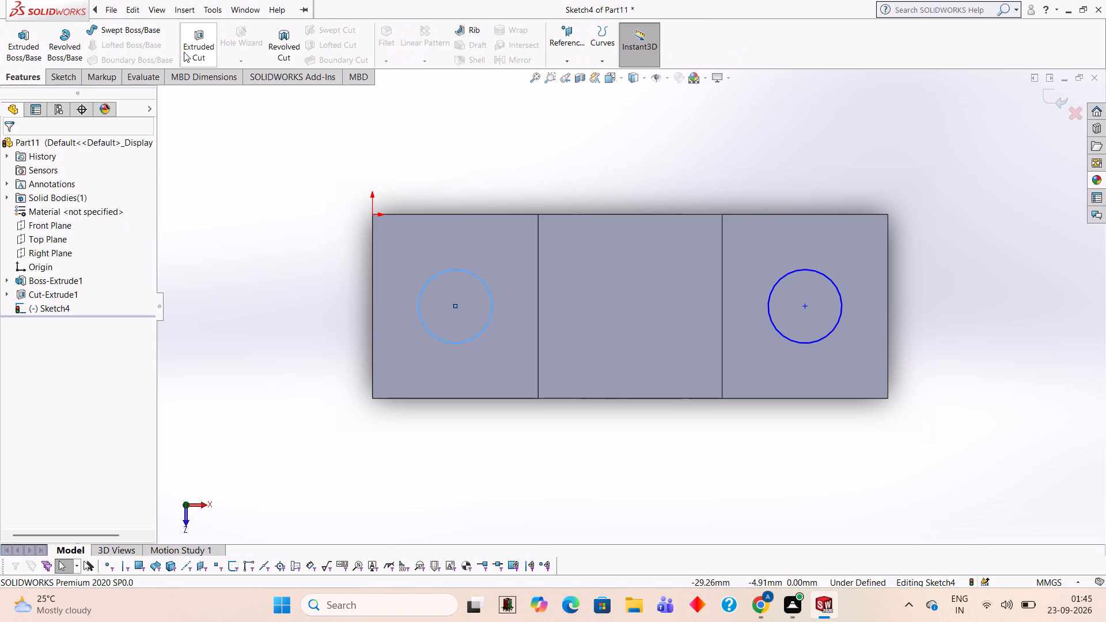
{"action": "left_click", "coordinate": [184, 52]}
{"action": "middle_click_drag", "start_coordinate": [886, 447], "coordinate": [885, 447]}
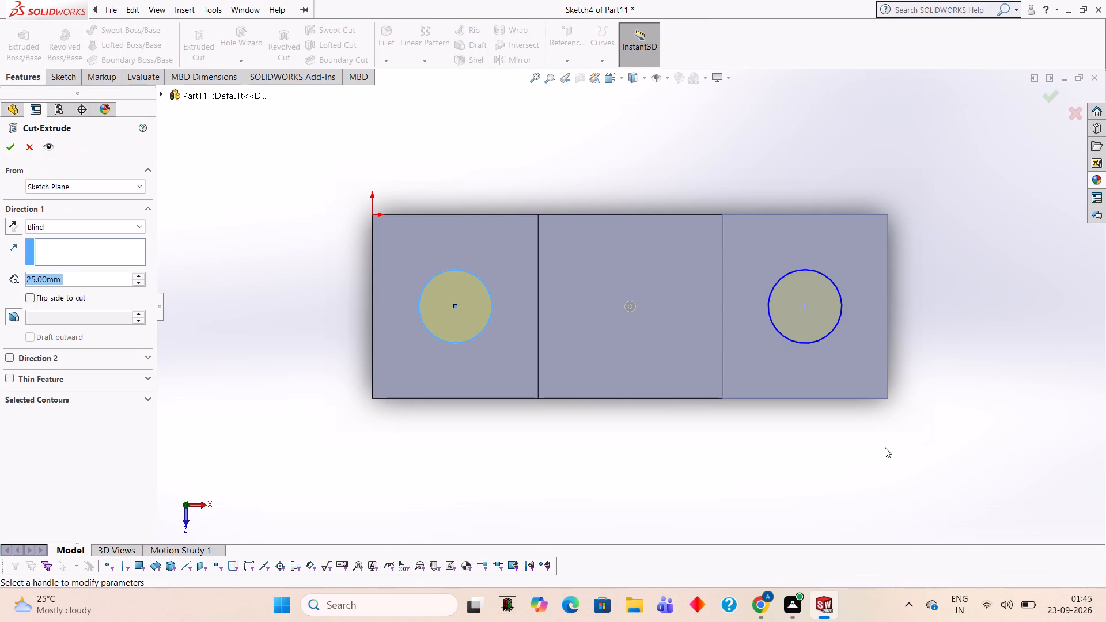
{"action": "middle_click_drag", "start_coordinate": [885, 447], "coordinate": [873, 248]}
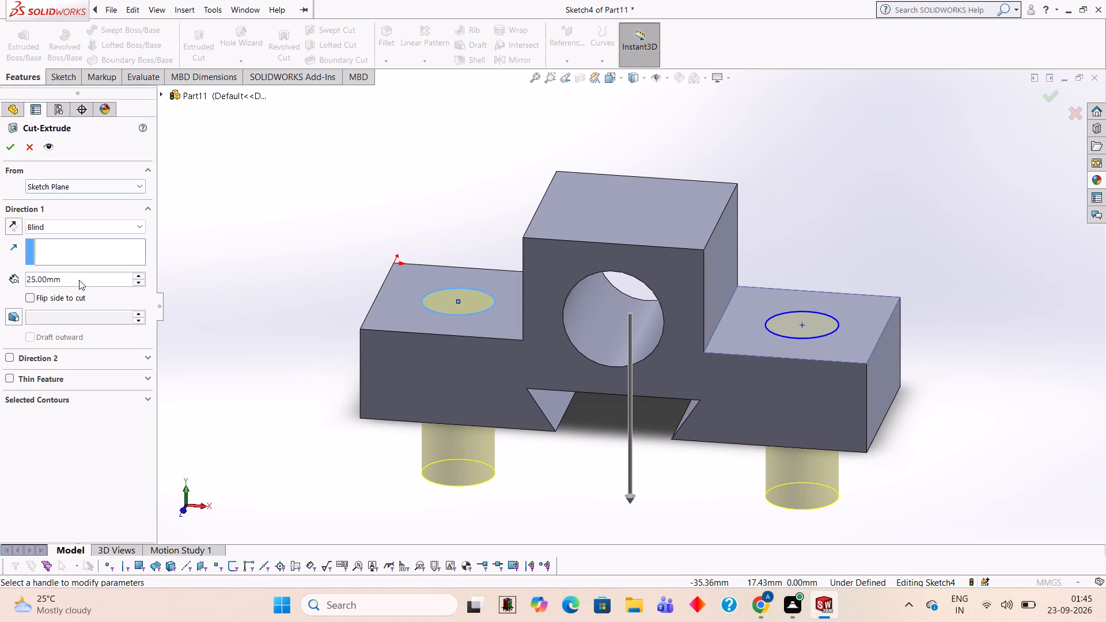
{"action": "left_click", "coordinate": [82, 281]}
{"action": "key", "text": "BackSpace"}
{"action": "key", "text": "BackSpace"}
{"action": "key", "text": "BackSpace"}
{"action": "key", "text": "BackSpace"}
{"action": "key", "text": "BackSpace"}
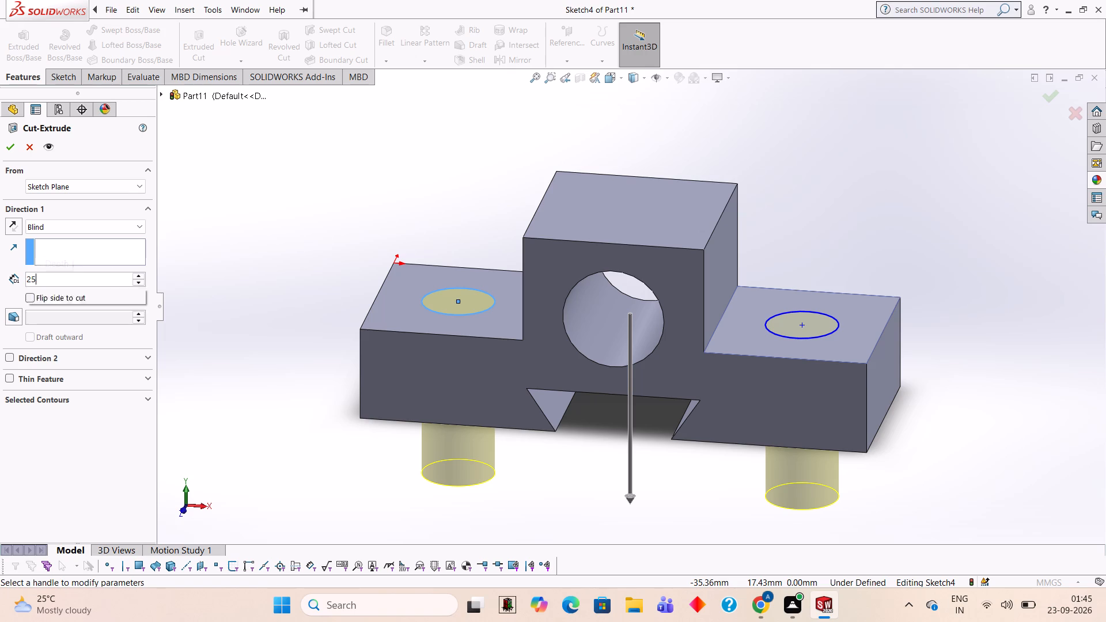
{"action": "key", "text": "BackSpace"}
{"action": "key", "text": "BackSpace"}
{"action": "type", "text": "20"}
{"action": "key", "text": "Return"}
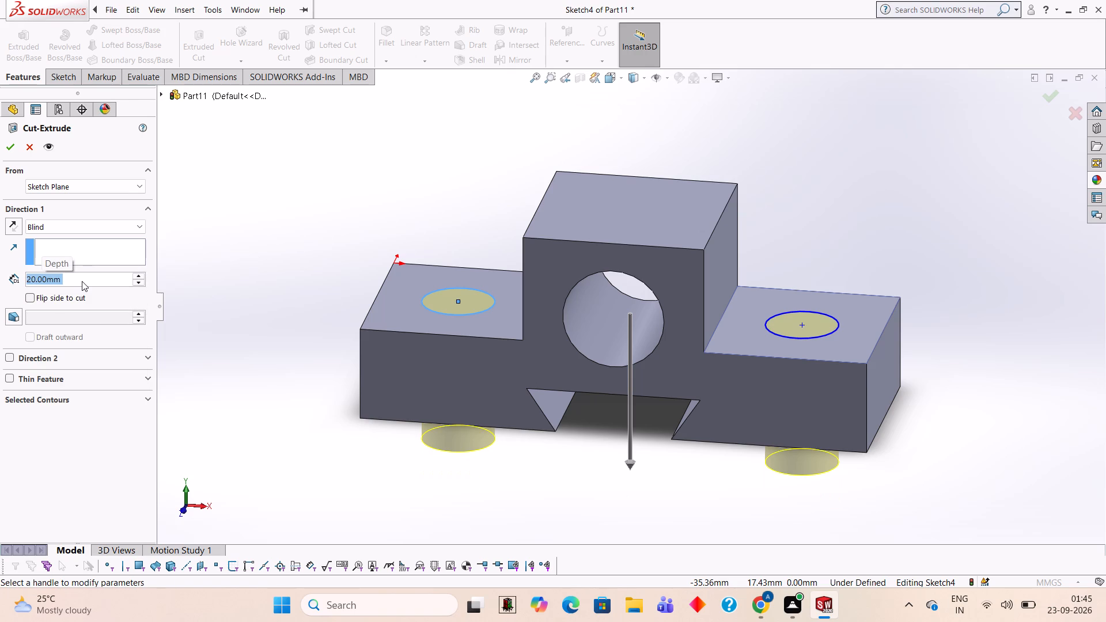
{"action": "type", "text": "17"}
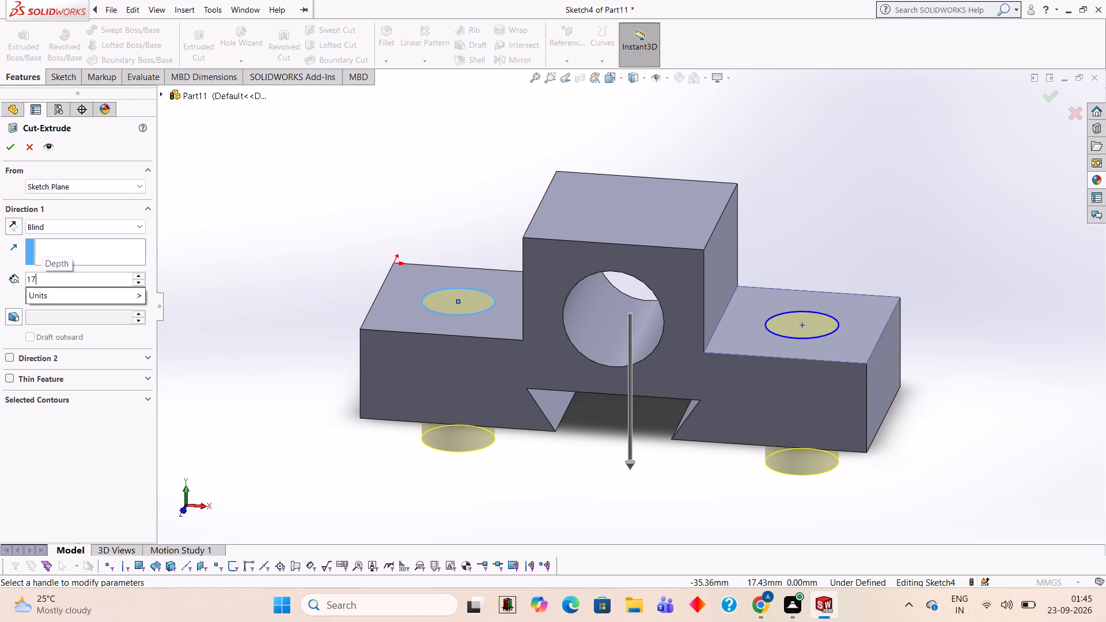
{"action": "type", "text": ".5"}
{"action": "key", "text": "Return"}
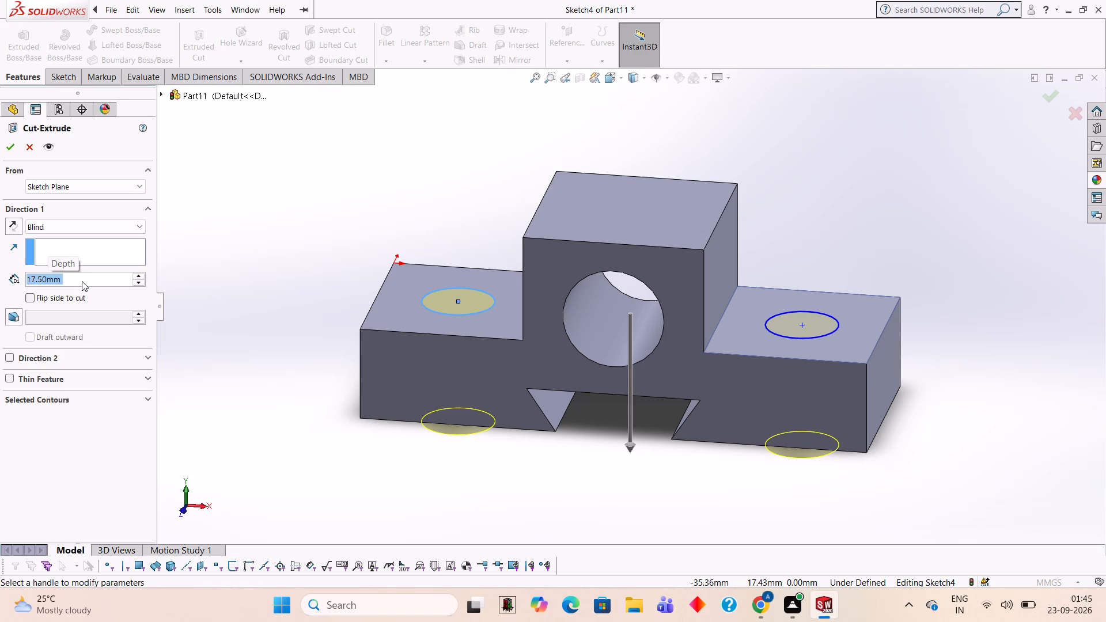
Try cut depths of 15 and 14 mm, set the depth to 13 mm, and finish the two side-step holes.
{"action": "middle_click_drag", "start_coordinate": [465, 459], "coordinate": [481, 388]}
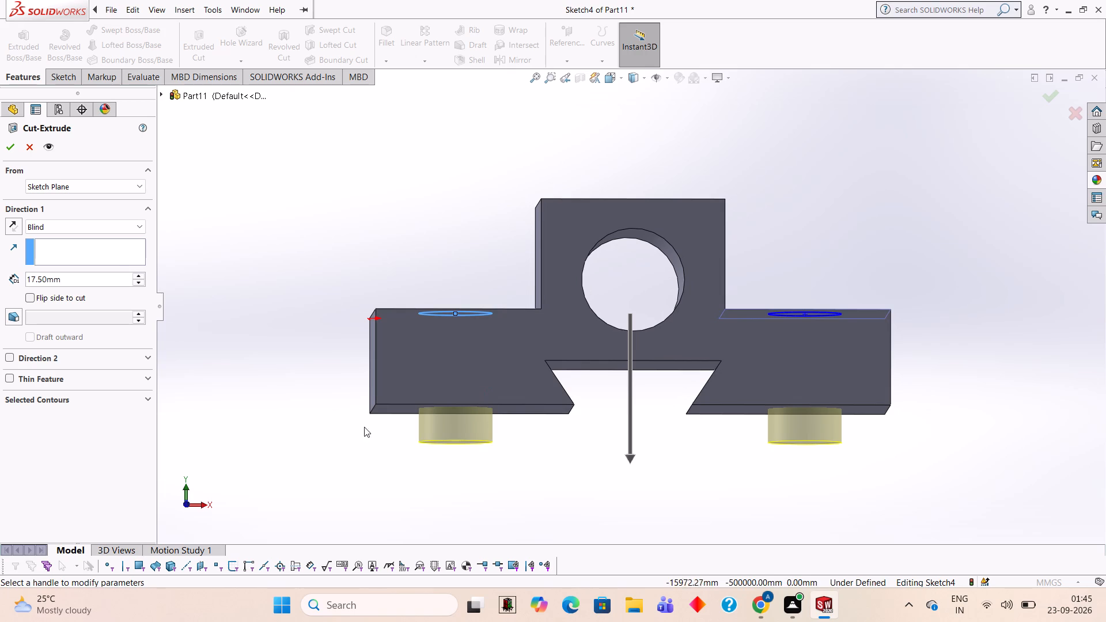
{"action": "left_click", "coordinate": [113, 273]}
{"action": "key", "text": "BackSpace"}
{"action": "key", "text": "BackSpace"}
{"action": "key", "text": "BackSpace"}
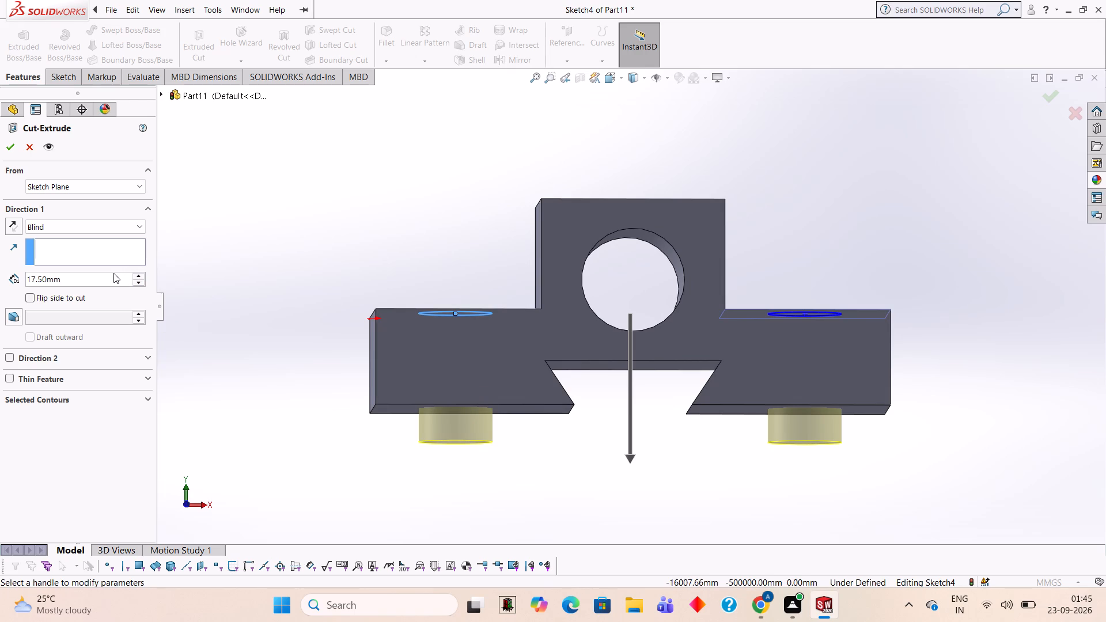
{"action": "left_click", "coordinate": [113, 273]}
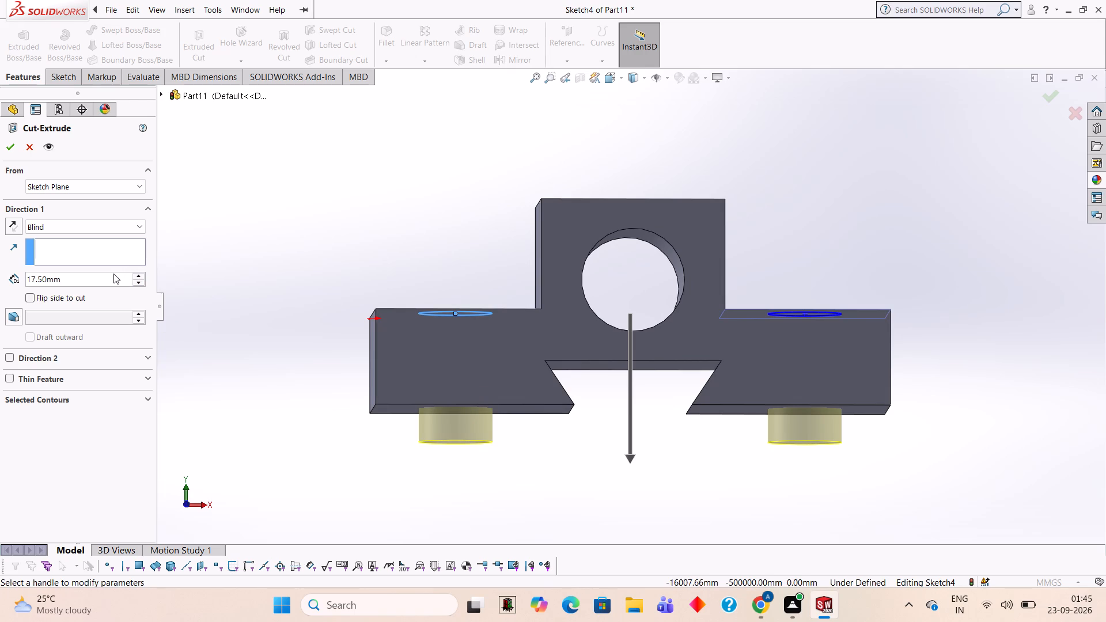
{"action": "left_click", "coordinate": [113, 274]}
{"action": "key", "text": "BackSpace"}
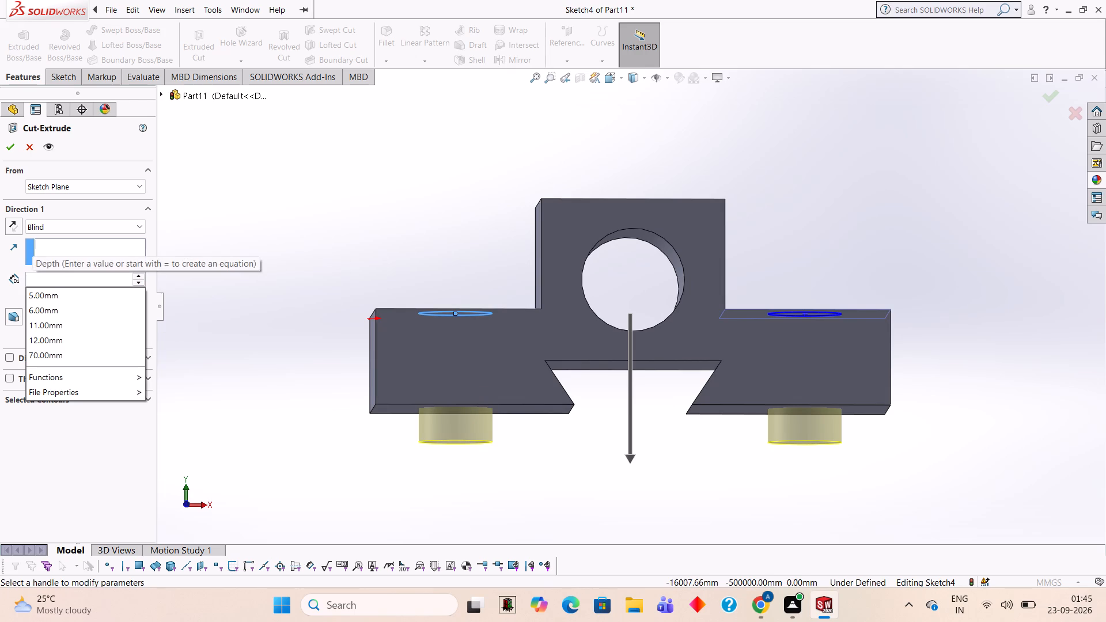
{"action": "type", "text": "15"}
{"action": "key", "text": "Return"}
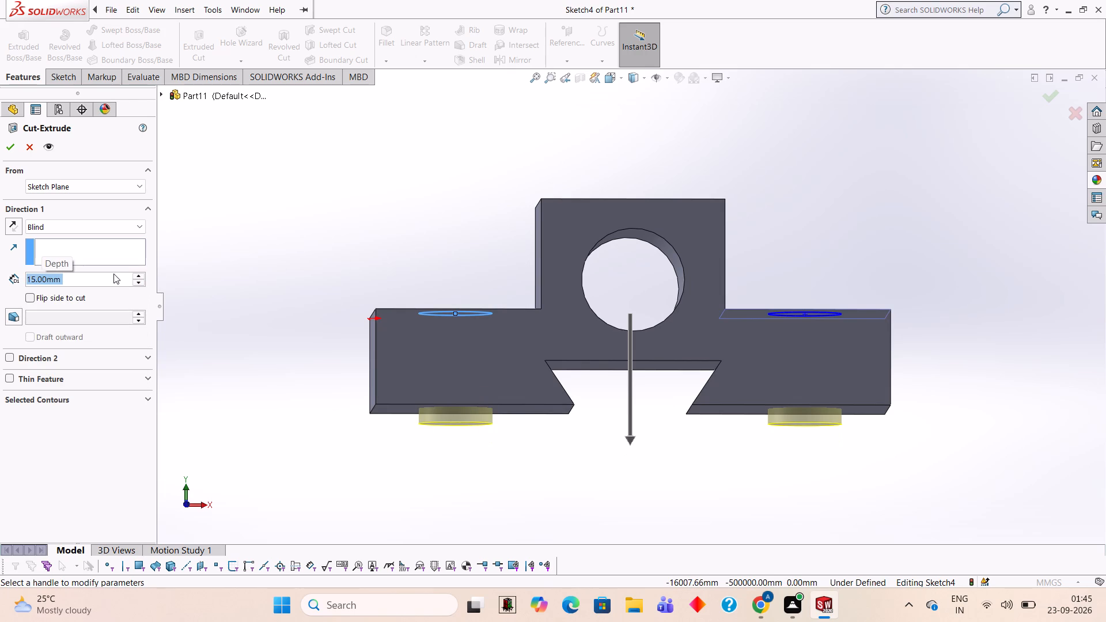
{"action": "type", "text": "14"}
{"action": "key", "text": "Return"}
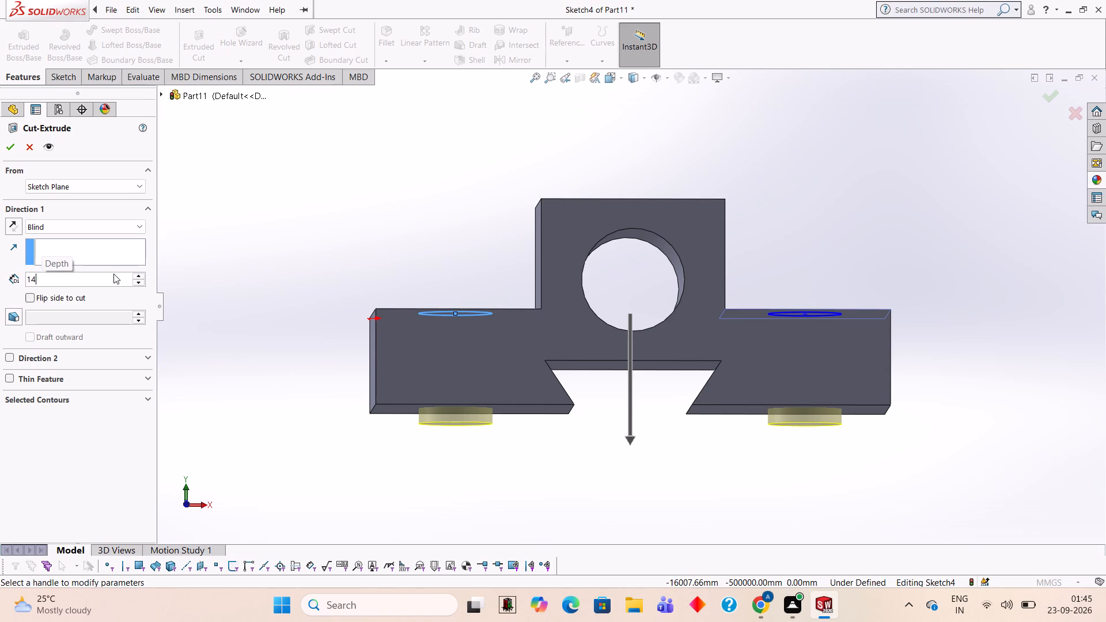
{"action": "type", "text": "13"}
{"action": "key", "text": "Return"}
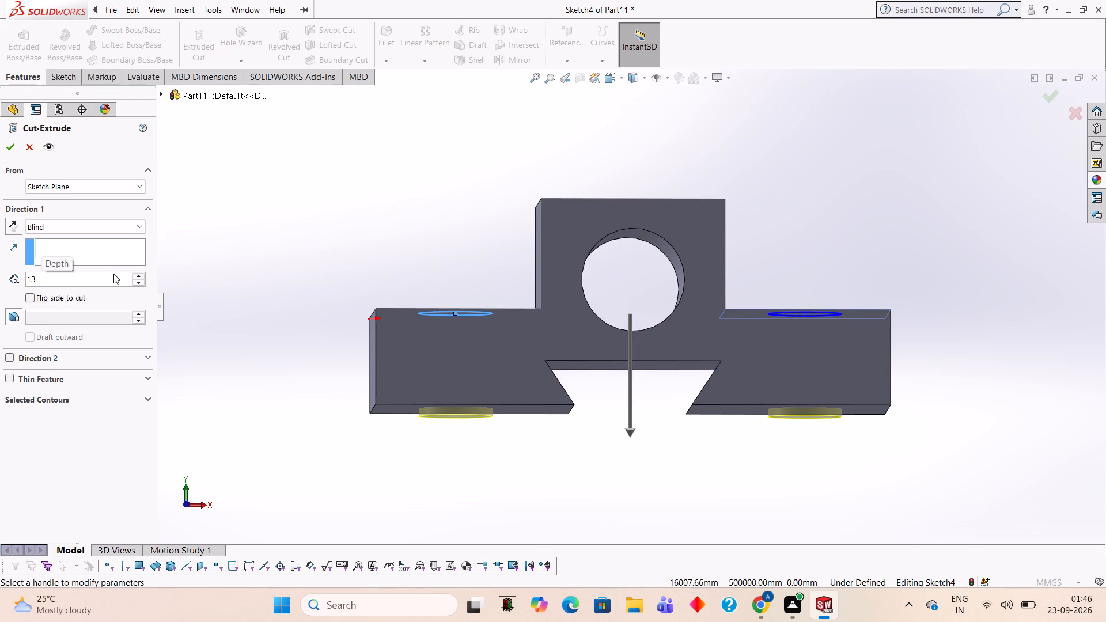
{"action": "left_click", "coordinate": [11, 146]}
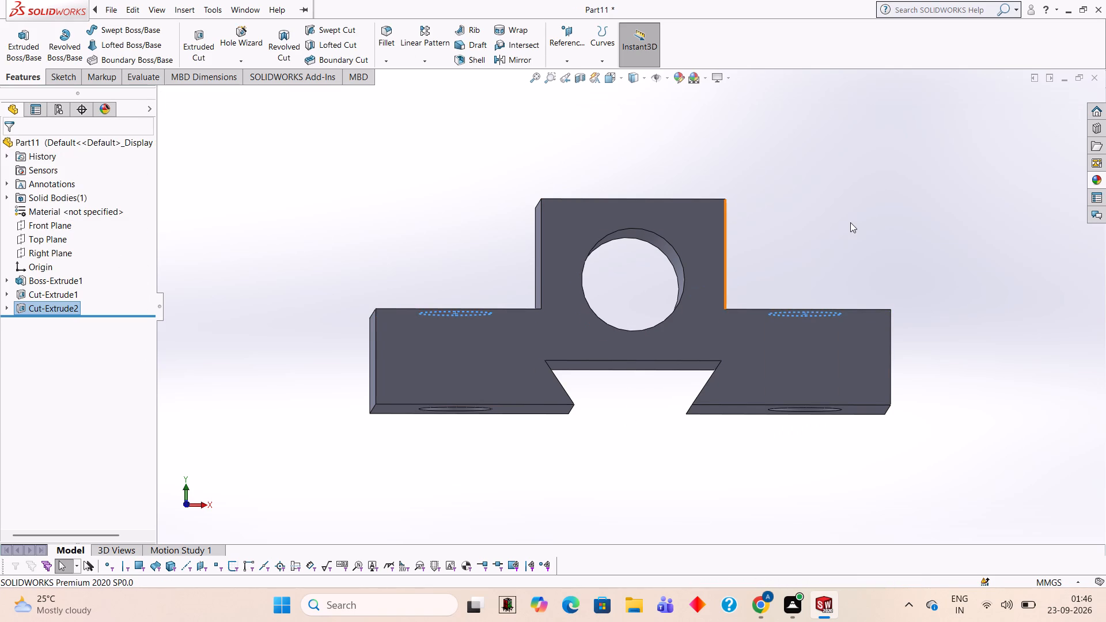
Examine the block and its two side-step holes from several angles.
{"action": "middle_click_drag", "start_coordinate": [850, 222], "coordinate": [821, 327]}
{"action": "left_click", "coordinate": [832, 241]}
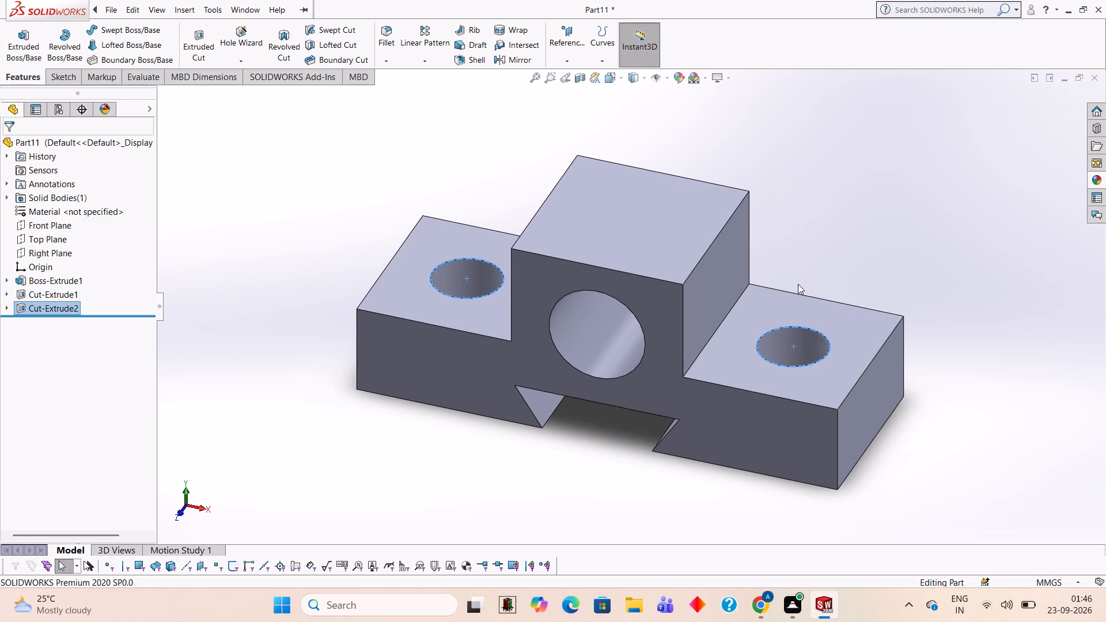
{"action": "middle_click_drag", "start_coordinate": [921, 286], "coordinate": [905, 288]}
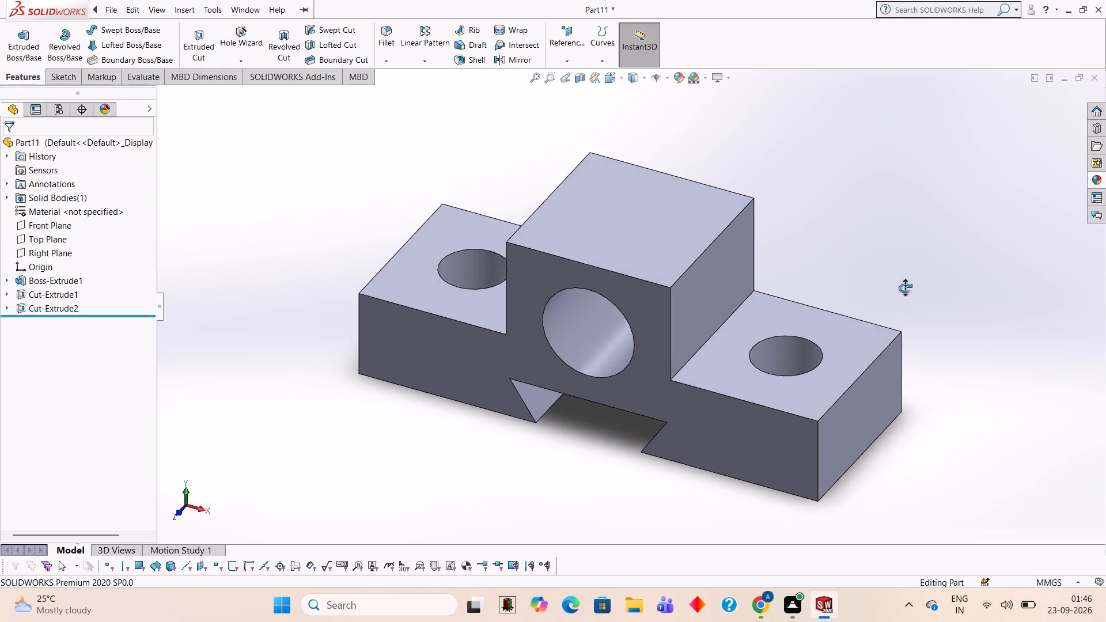
{"action": "middle_click_drag", "start_coordinate": [905, 288], "coordinate": [899, 297]}
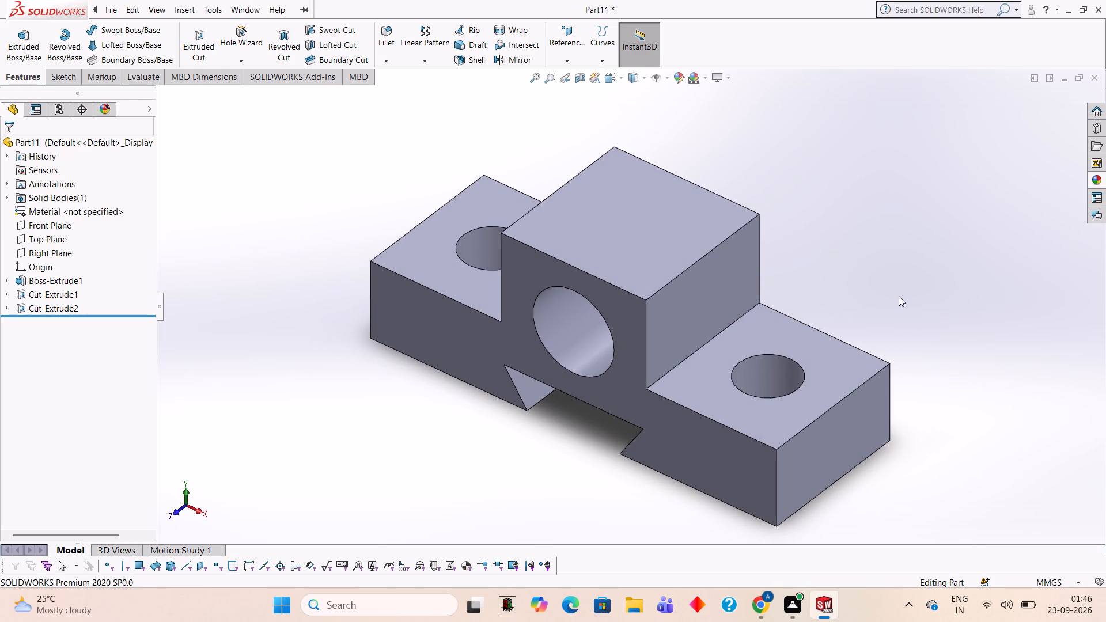
{"action": "scroll", "coordinate": [900, 298], "scroll_direction": "up", "scroll_amount": 1}
{"action": "scroll", "coordinate": [900, 298], "scroll_direction": "down", "scroll_amount": 1}
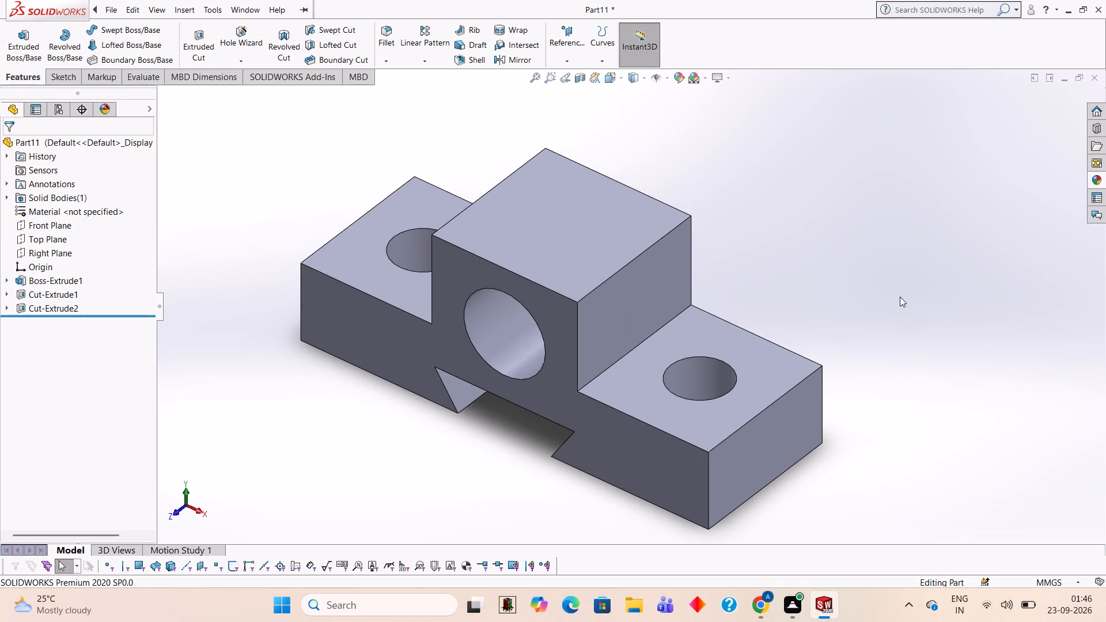
{"action": "scroll", "coordinate": [264, 141], "scroll_direction": "down", "scroll_amount": 1}
{"action": "scroll", "coordinate": [264, 141], "scroll_direction": "up", "scroll_amount": 1}
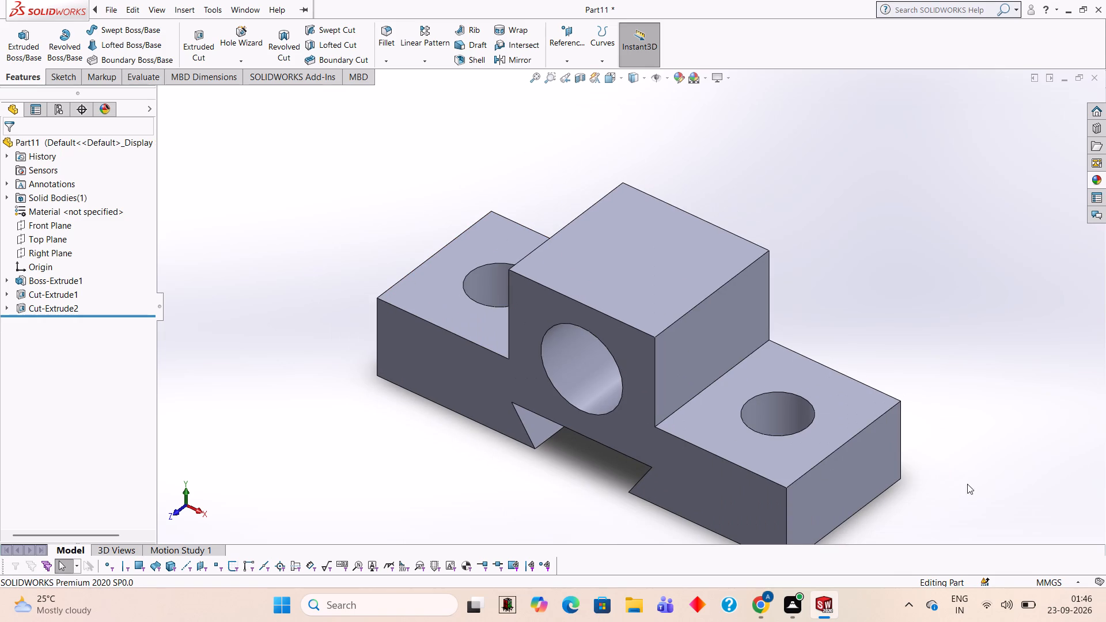
{"action": "scroll", "coordinate": [965, 478], "scroll_direction": "down", "scroll_amount": 1}
{"action": "scroll", "coordinate": [952, 465], "scroll_direction": "up", "scroll_amount": 1}
{"action": "scroll", "coordinate": [260, 256], "scroll_direction": "down", "scroll_amount": 1}
{"action": "scroll", "coordinate": [260, 256], "scroll_direction": "up", "scroll_amount": 1}
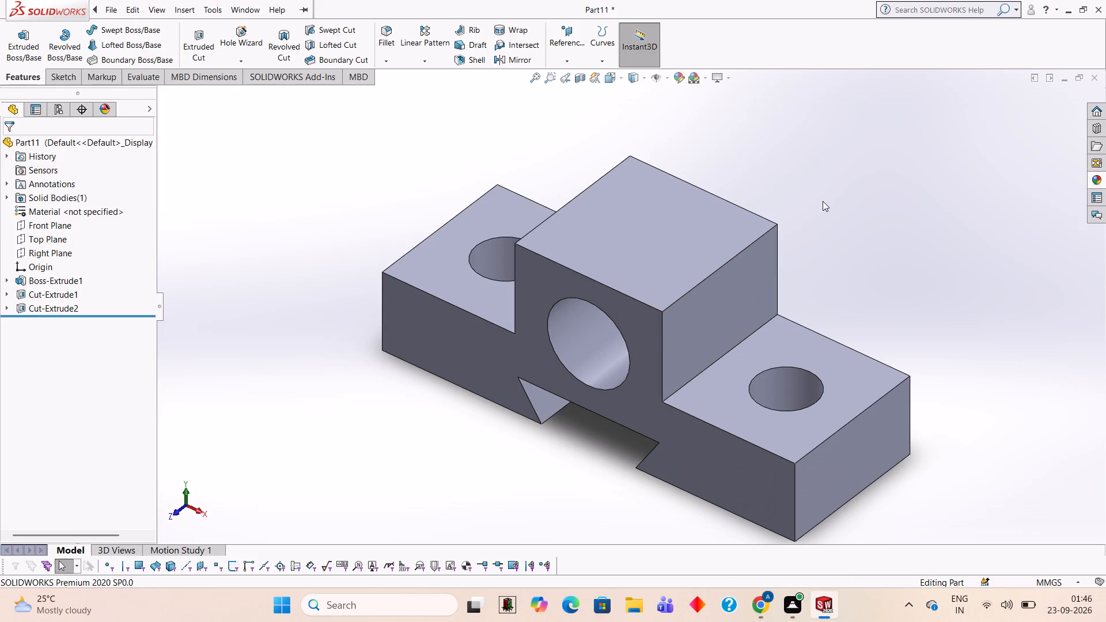
Sketch a circle of 7.5 mm radius centred on the top face of the raised middle block.
{"action": "left_click", "coordinate": [652, 225]}
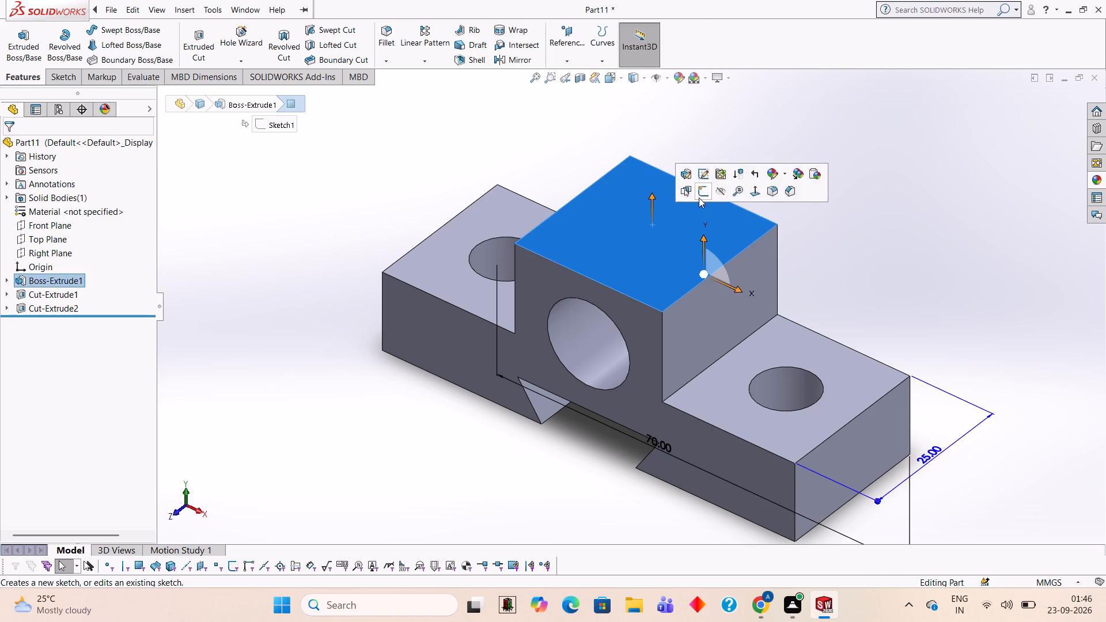
{"action": "left_click", "coordinate": [699, 198]}
{"action": "key", "text": "ctrl+8"}
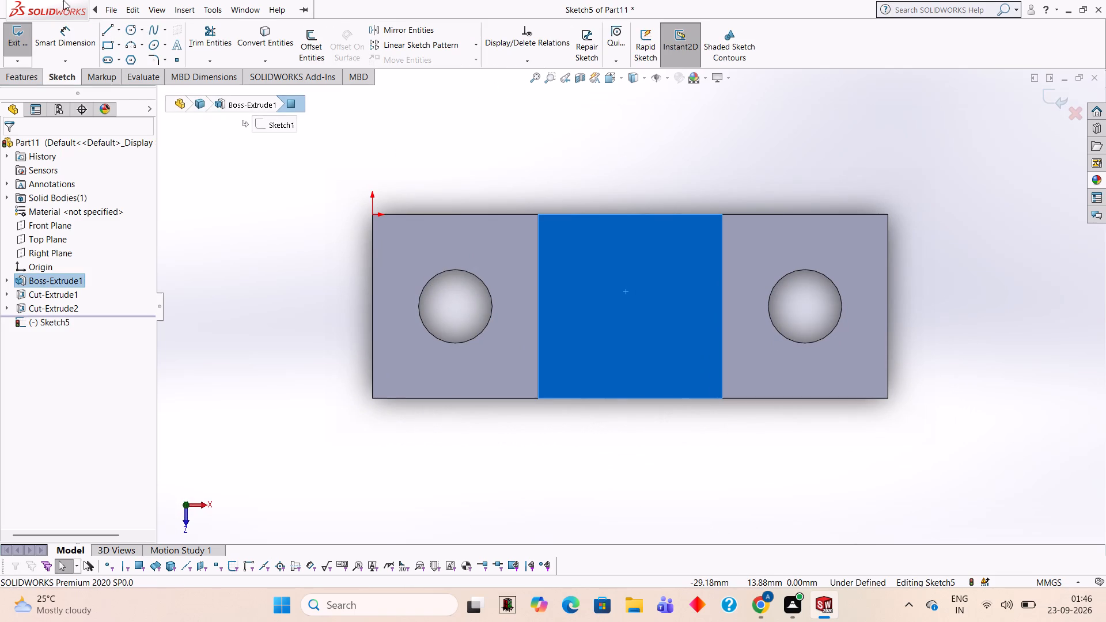
{"action": "left_click", "coordinate": [456, 119]}
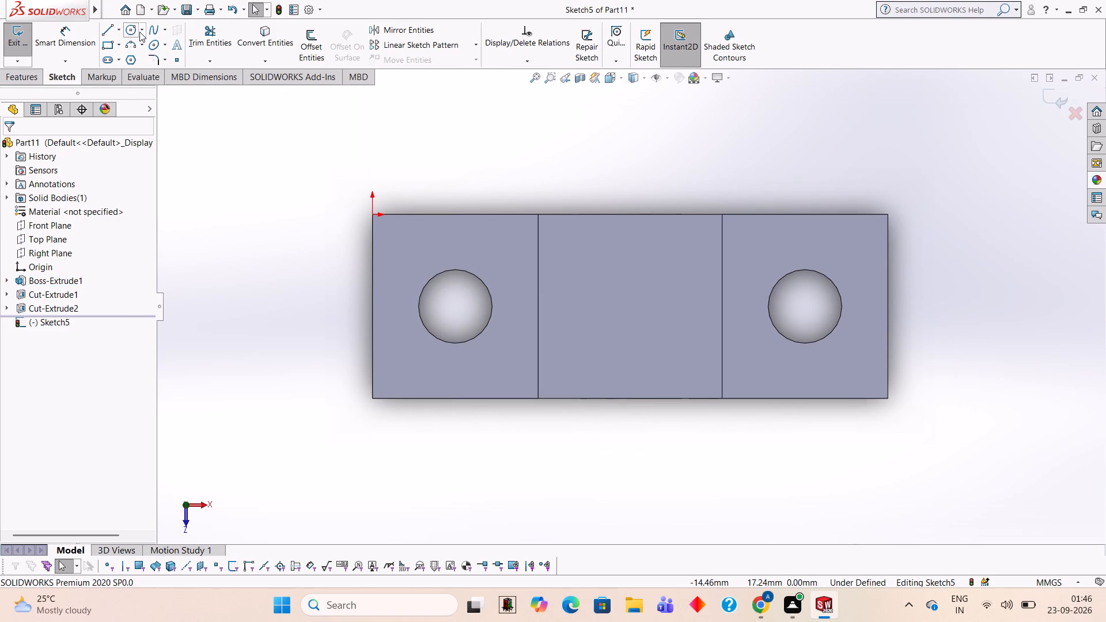
{"action": "left_click", "coordinate": [134, 31]}
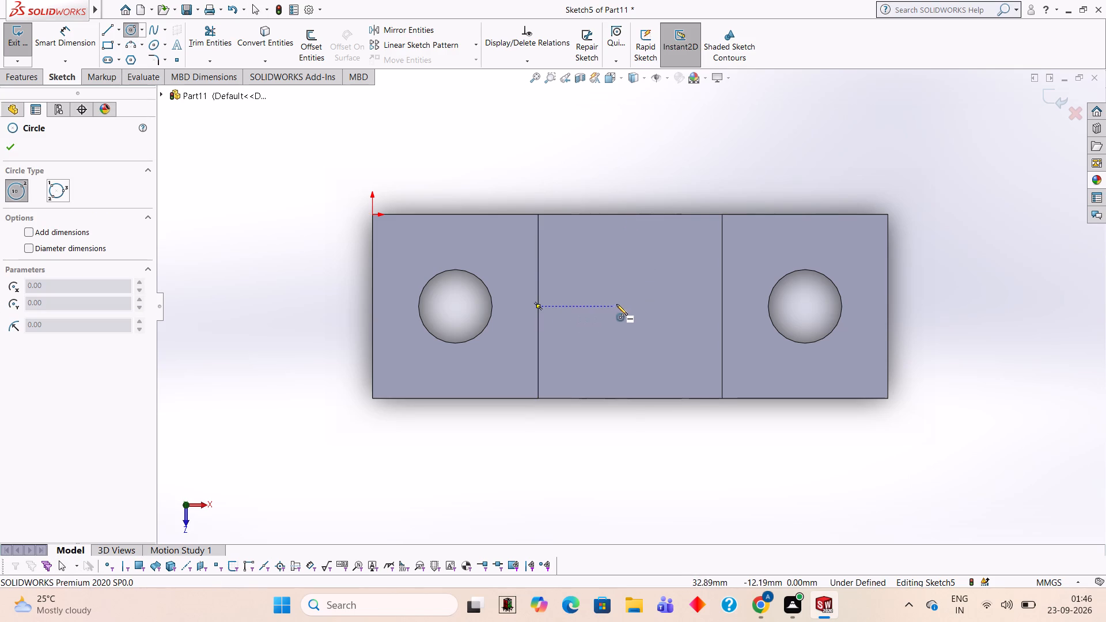
{"action": "left_click", "coordinate": [631, 306]}
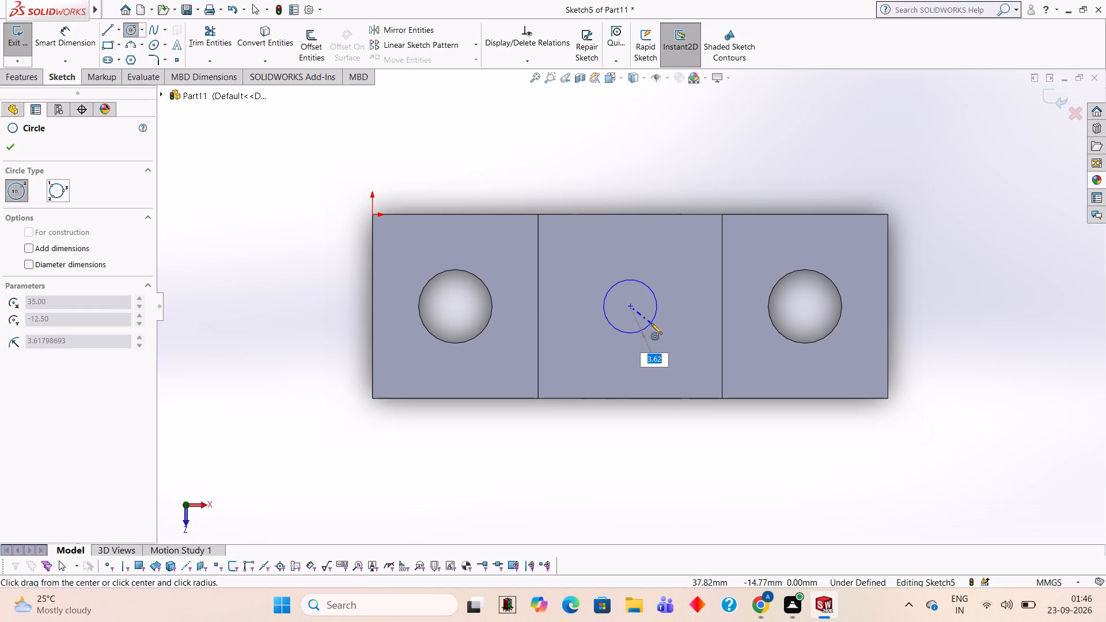
{"action": "type", "text": "7.5"}
{"action": "key", "text": "Return"}
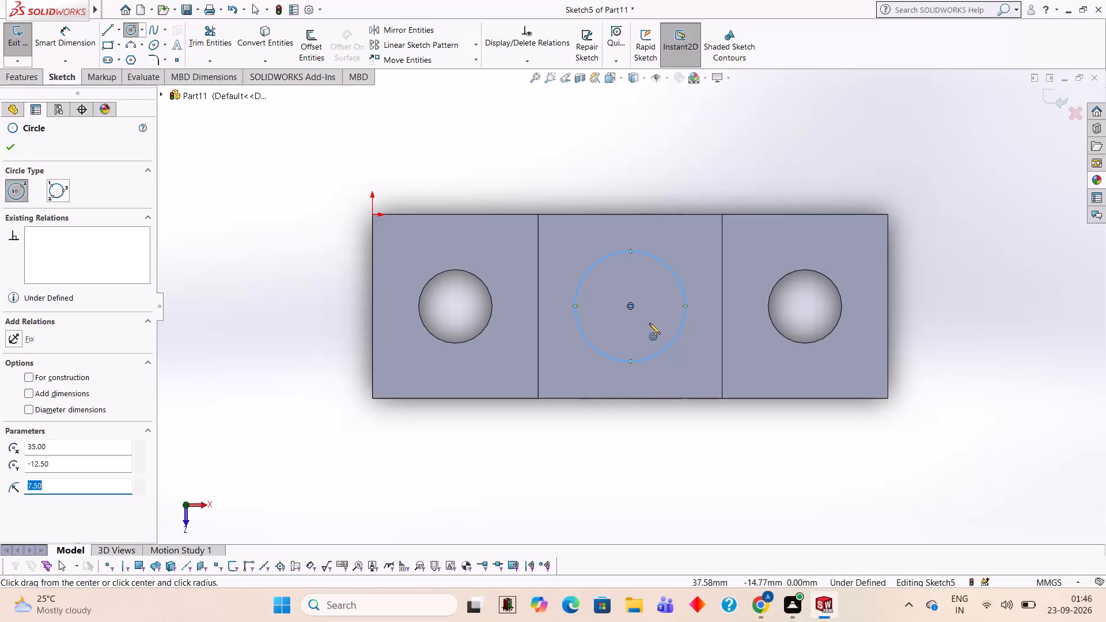
Extrude the circle upward as a Blind boss 4 mm high, merged with the block.
{"action": "left_click", "coordinate": [25, 74]}
{"action": "left_click", "coordinate": [25, 47]}
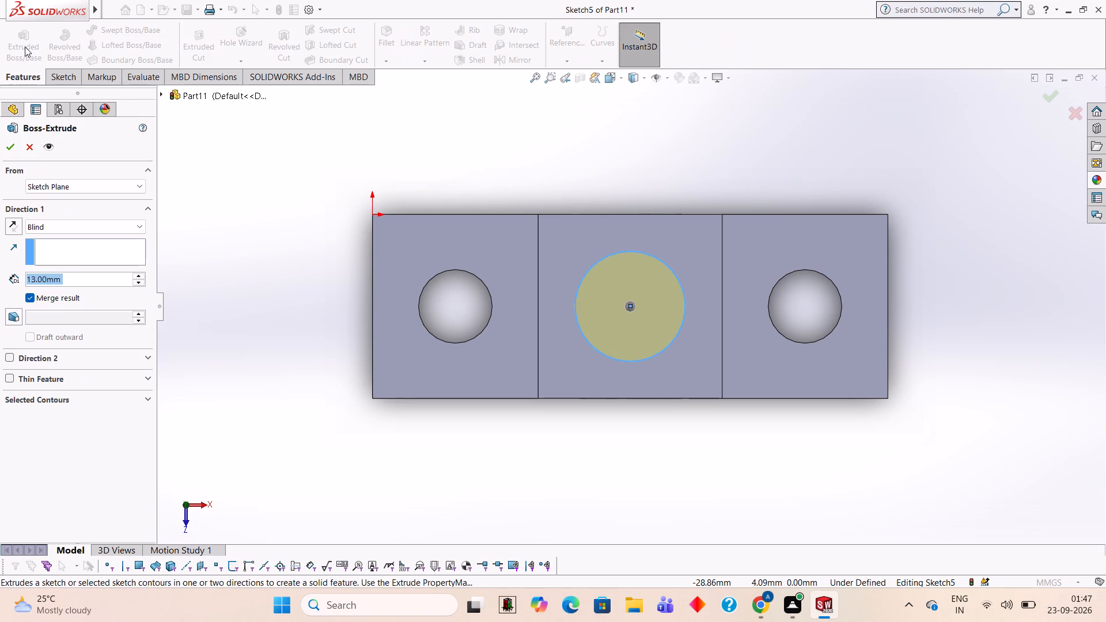
{"action": "key", "text": "4"}
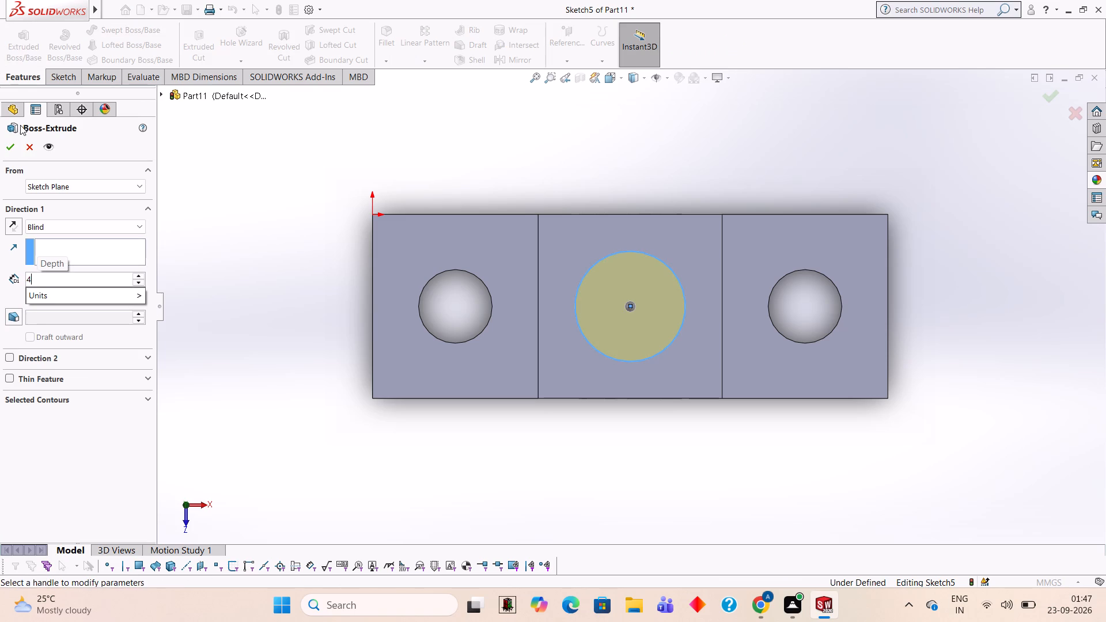
{"action": "left_click", "coordinate": [11, 150]}
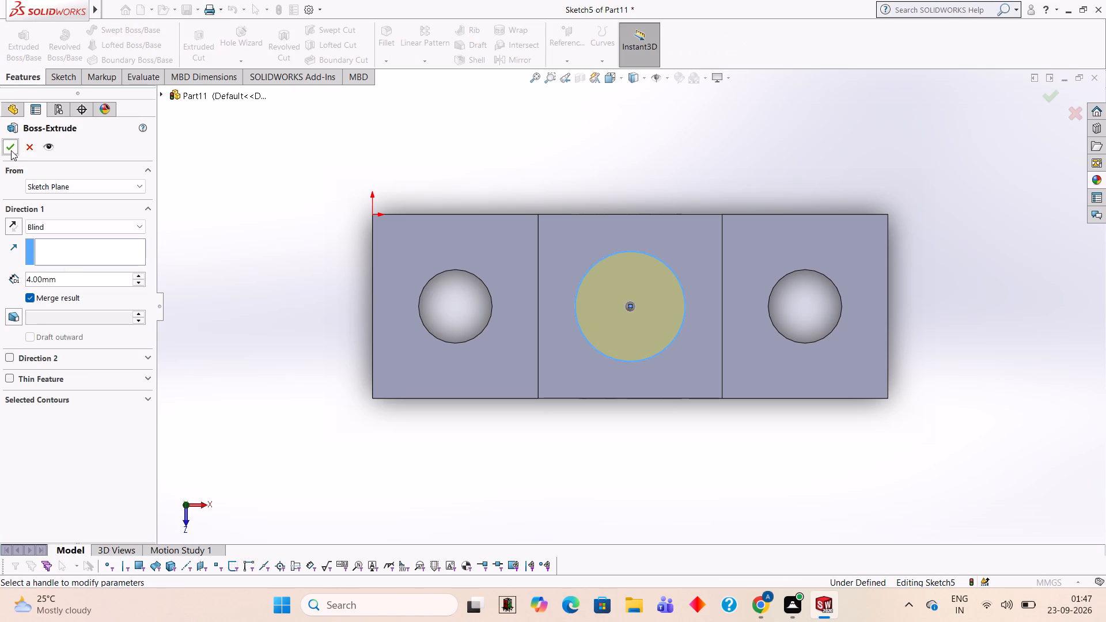
{"action": "left_click", "coordinate": [11, 150]}
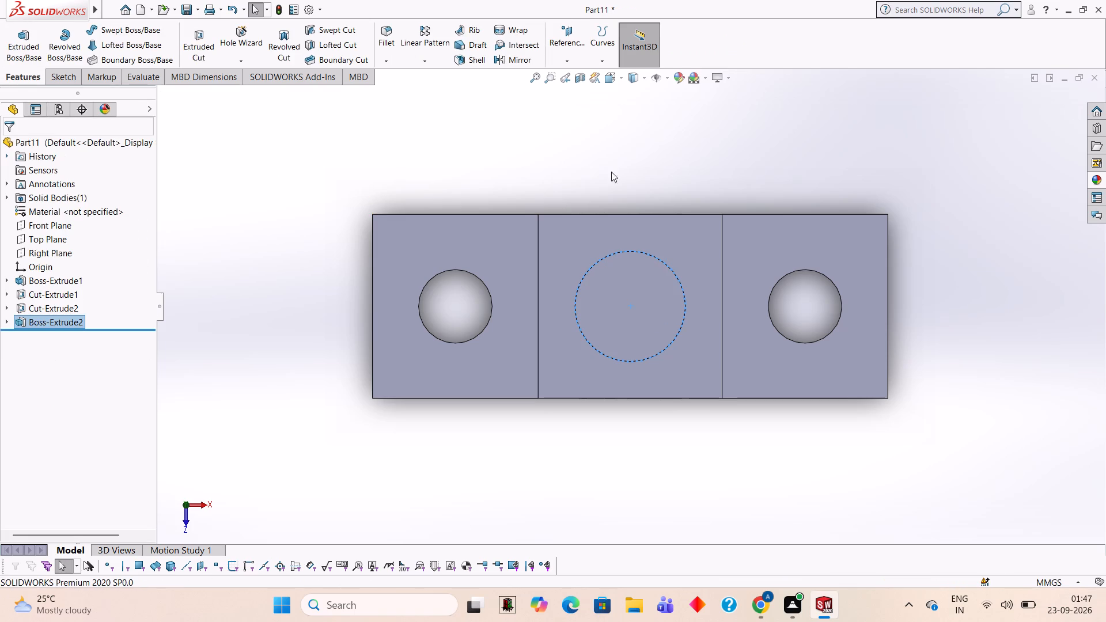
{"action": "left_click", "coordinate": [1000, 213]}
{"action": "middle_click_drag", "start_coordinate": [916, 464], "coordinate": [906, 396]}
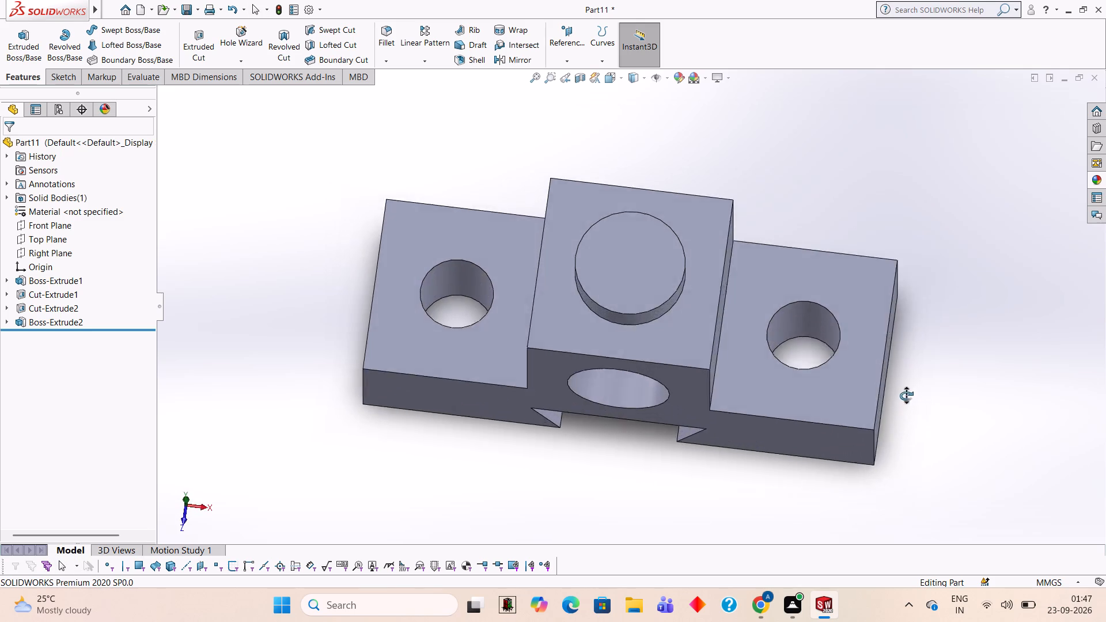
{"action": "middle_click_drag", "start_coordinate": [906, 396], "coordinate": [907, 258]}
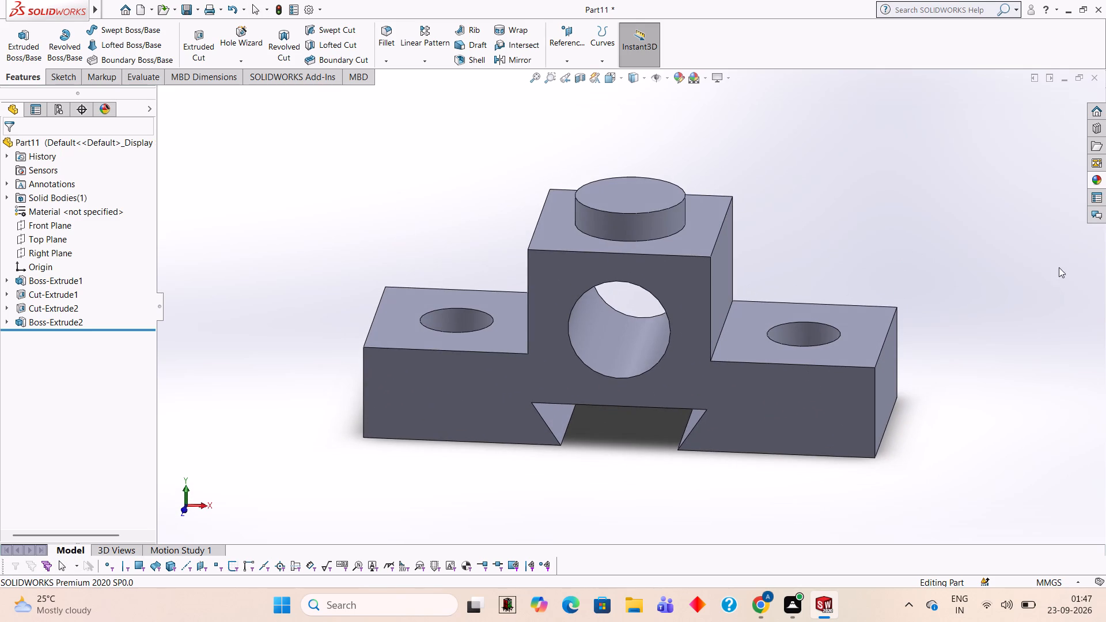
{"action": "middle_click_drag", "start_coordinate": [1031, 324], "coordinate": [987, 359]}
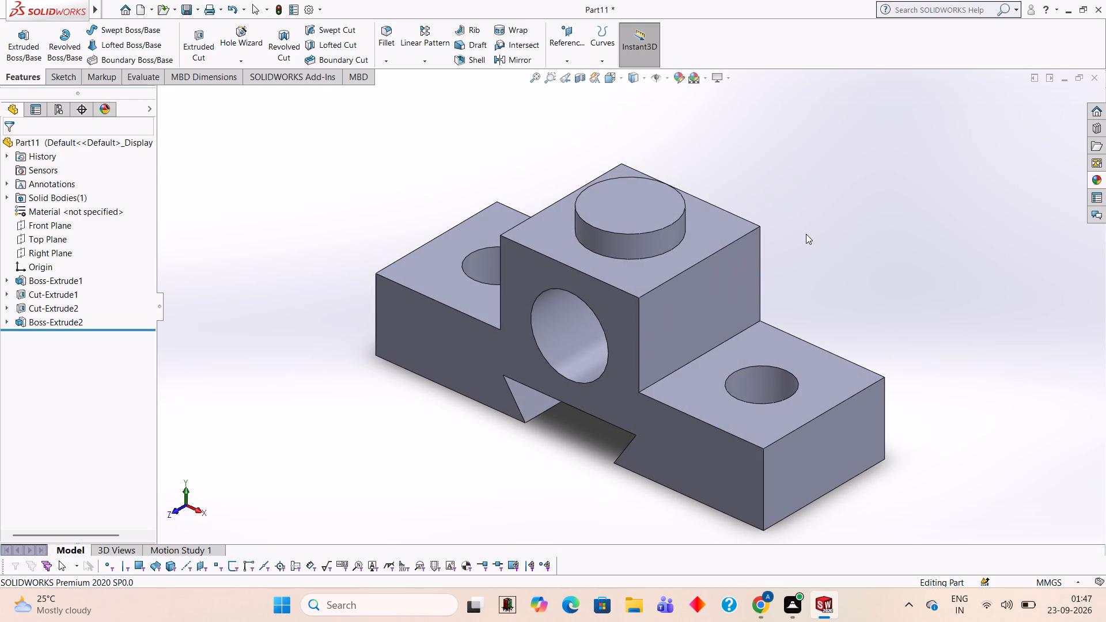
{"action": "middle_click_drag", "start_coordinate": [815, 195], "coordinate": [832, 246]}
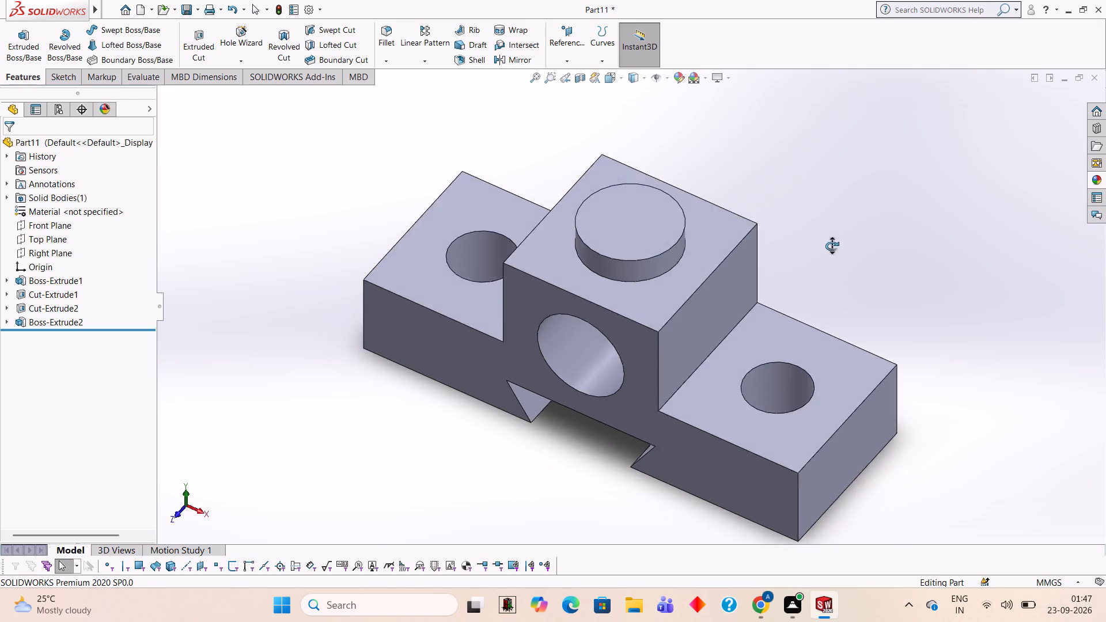
Sketch a circle of 4 mm radius on the top face of the round boss, centred on the boss.
{"action": "middle_click_drag", "start_coordinate": [832, 246], "coordinate": [841, 278]}
{"action": "scroll", "coordinate": [841, 278], "scroll_direction": "up", "scroll_amount": 1}
{"action": "left_click", "coordinate": [626, 260]}
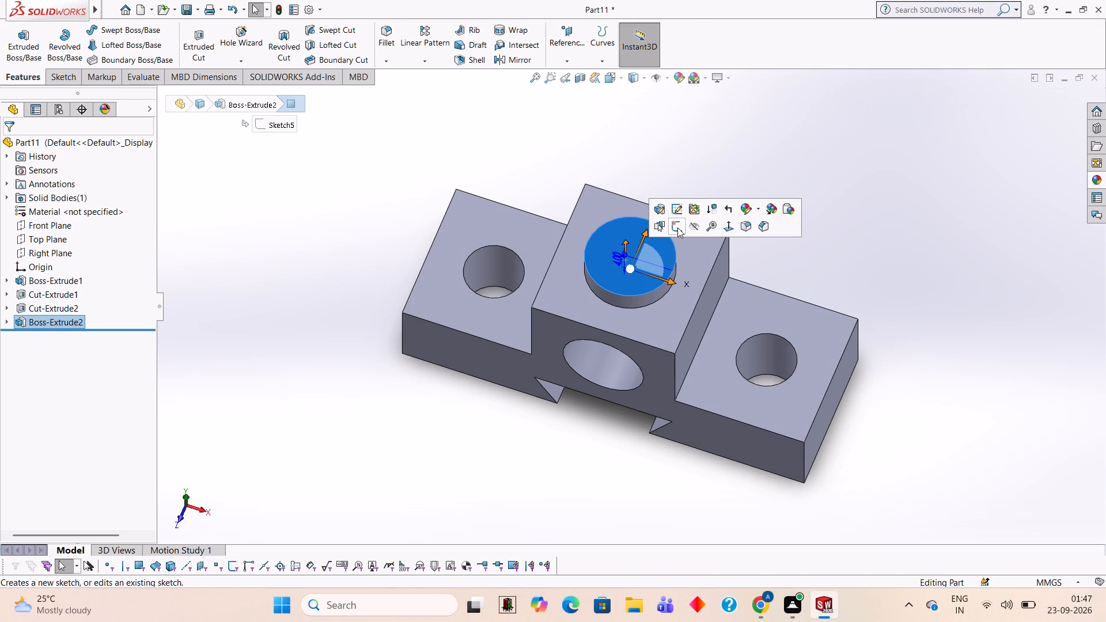
{"action": "left_click", "coordinate": [677, 227]}
{"action": "key", "text": "ctrl+8"}
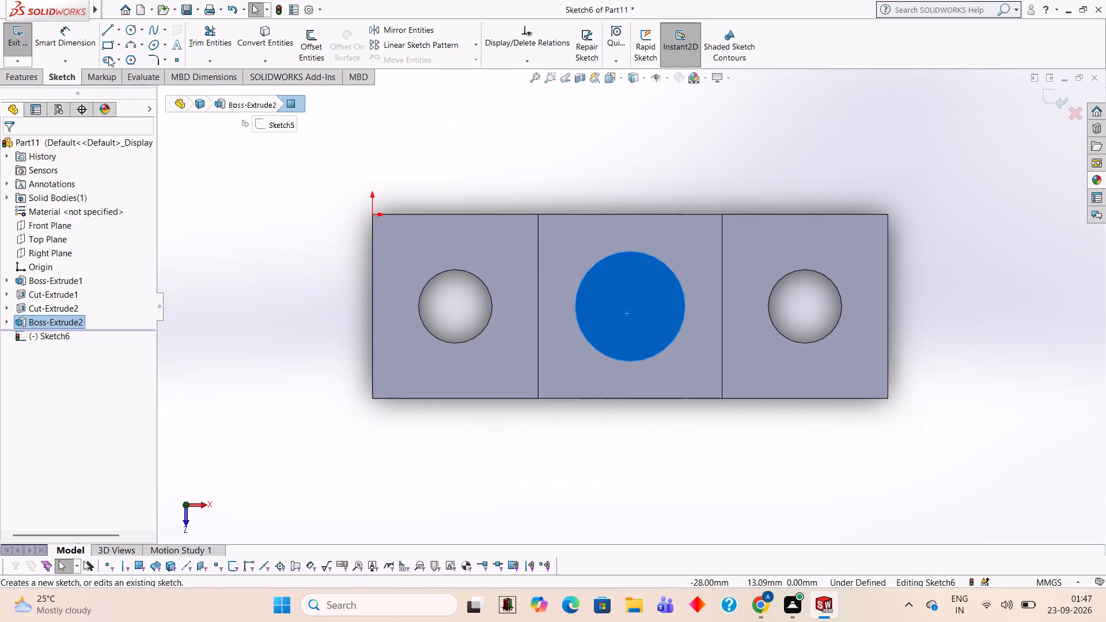
{"action": "left_click", "coordinate": [128, 25]}
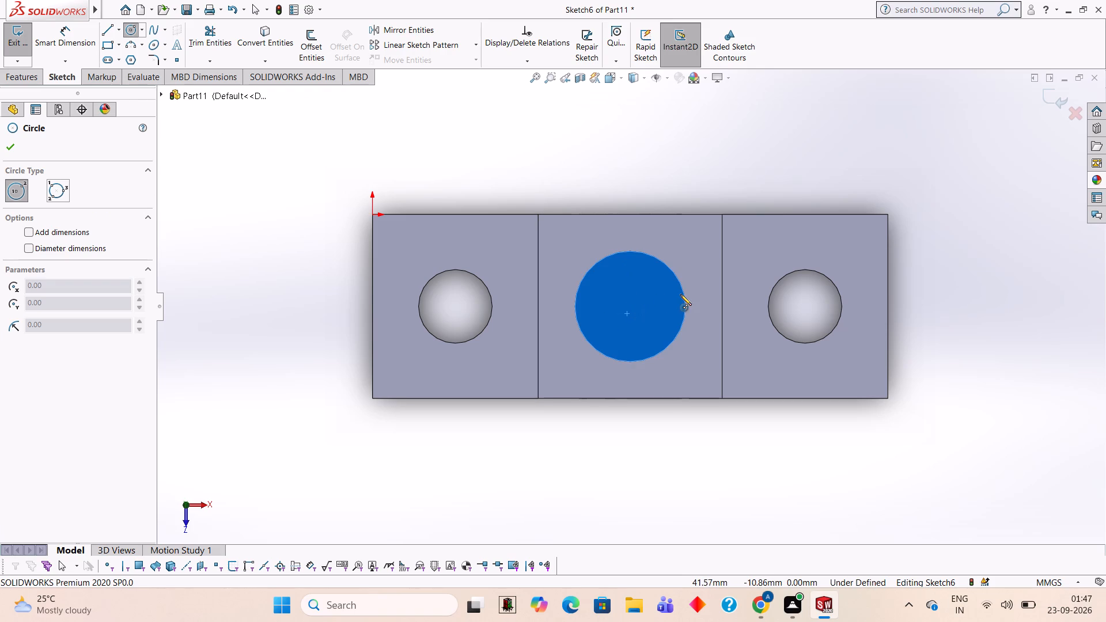
{"action": "left_click", "coordinate": [630, 305]}
{"action": "key", "text": "4"}
{"action": "key", "text": "Return"}
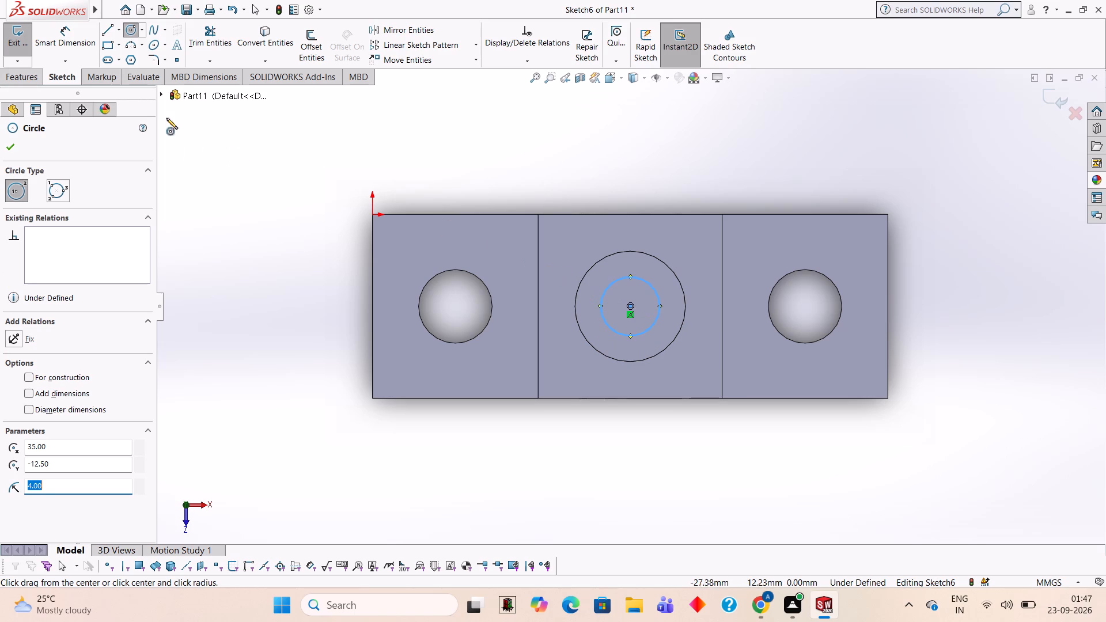
Cut-extrude the circle into the boss as a Blind cut 4 mm deep.
{"action": "left_click", "coordinate": [24, 81]}
{"action": "left_click", "coordinate": [213, 59]}
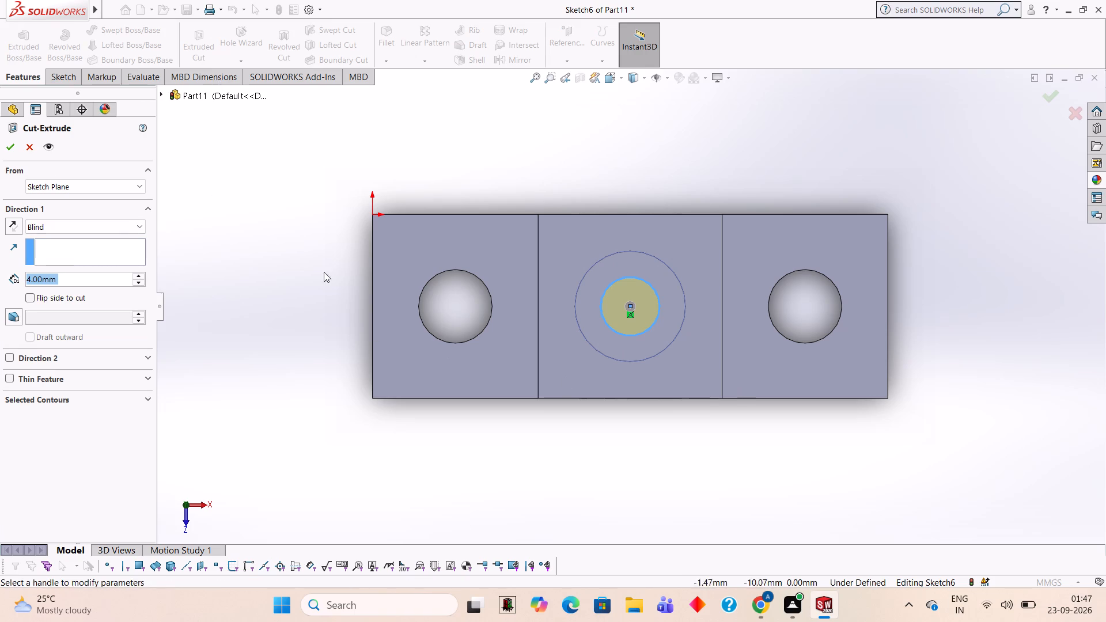
{"action": "left_click", "coordinate": [6, 143]}
{"action": "left_click", "coordinate": [1012, 390]}
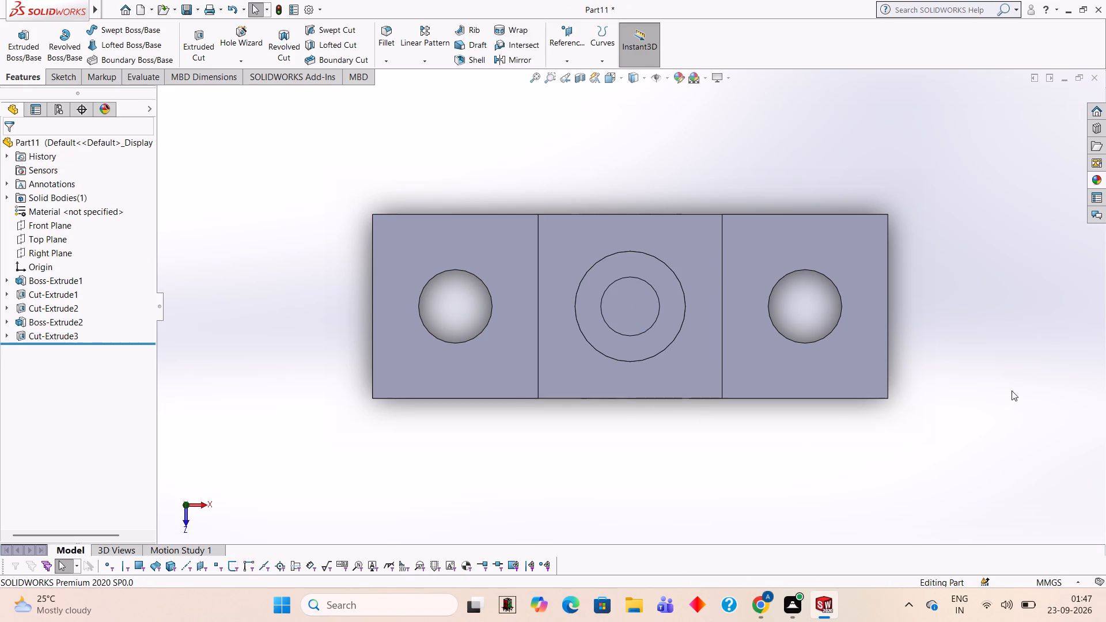
Examine the block and its bored top boss from an angled view and at different zoom levels.
{"action": "middle_click_drag", "start_coordinate": [931, 435], "coordinate": [898, 268]}
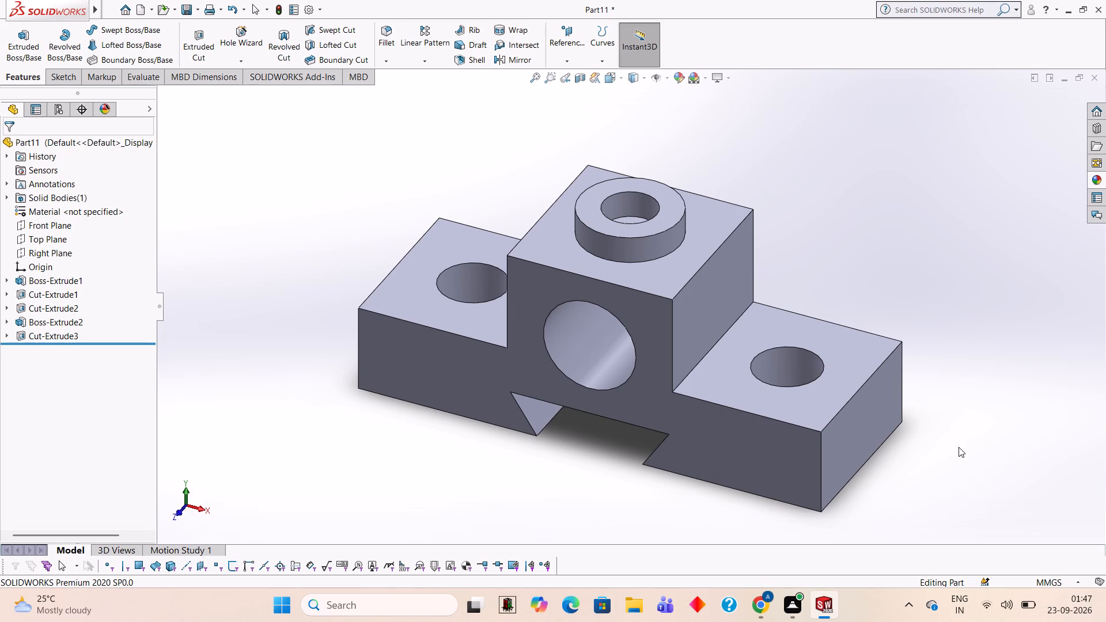
{"action": "middle_click_drag", "start_coordinate": [943, 447], "coordinate": [928, 431]}
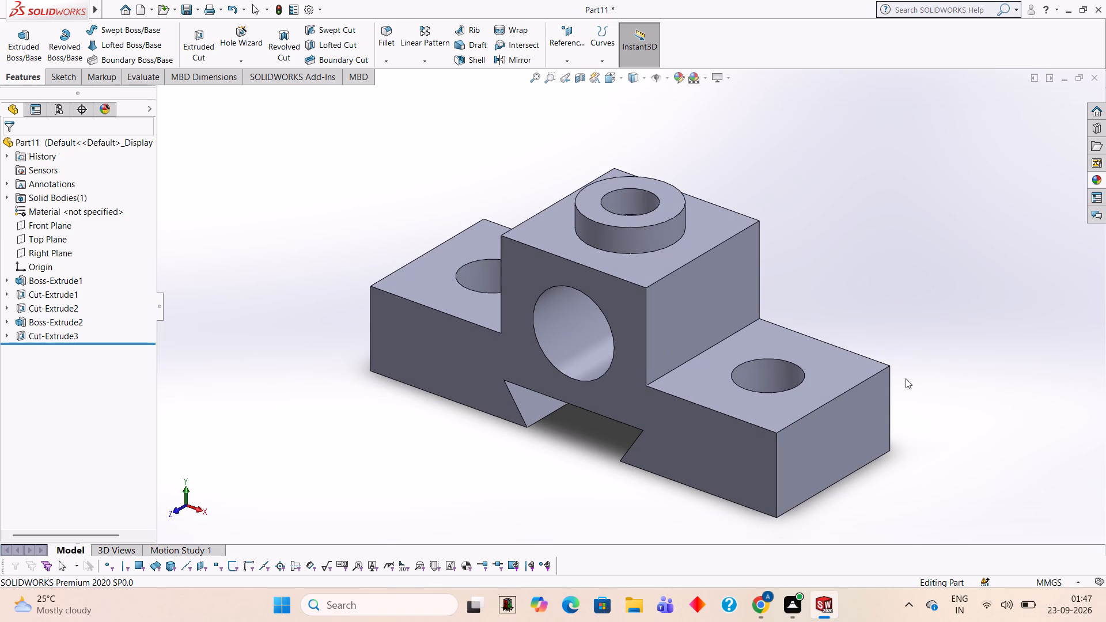
{"action": "scroll", "coordinate": [910, 376], "scroll_direction": "up", "scroll_amount": 2}
{"action": "scroll", "coordinate": [912, 350], "scroll_direction": "down", "scroll_amount": 1}
{"action": "scroll", "coordinate": [197, 260], "scroll_direction": "down", "scroll_amount": 1}
{"action": "scroll", "coordinate": [206, 266], "scroll_direction": "up", "scroll_amount": 1}
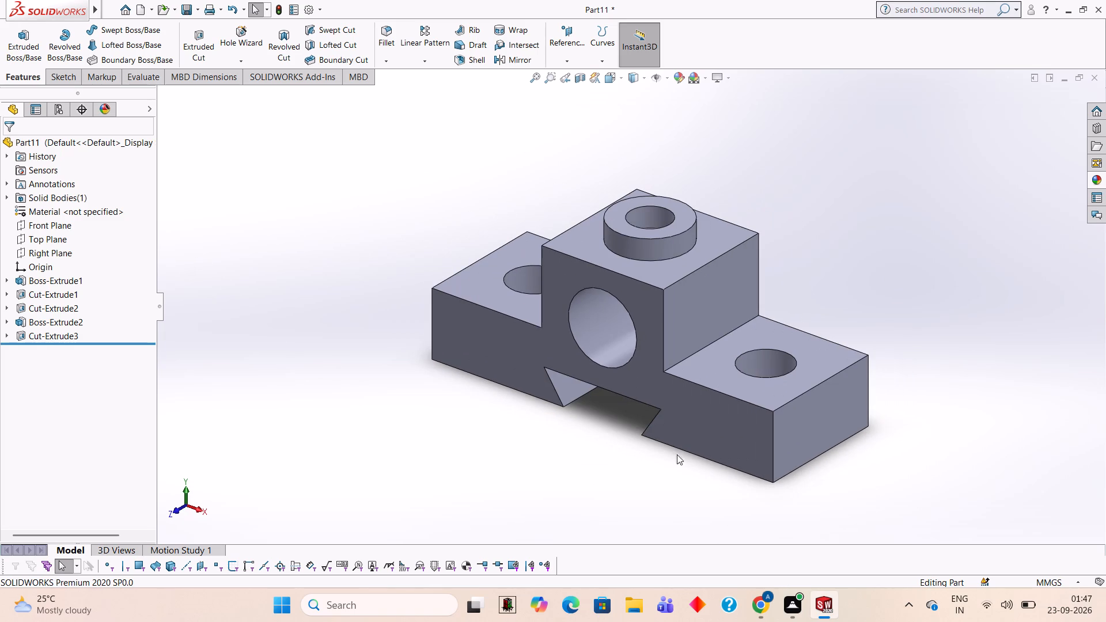
{"action": "scroll", "coordinate": [929, 424], "scroll_direction": "down", "scroll_amount": 1}
{"action": "scroll", "coordinate": [929, 424], "scroll_direction": "up", "scroll_amount": 1}
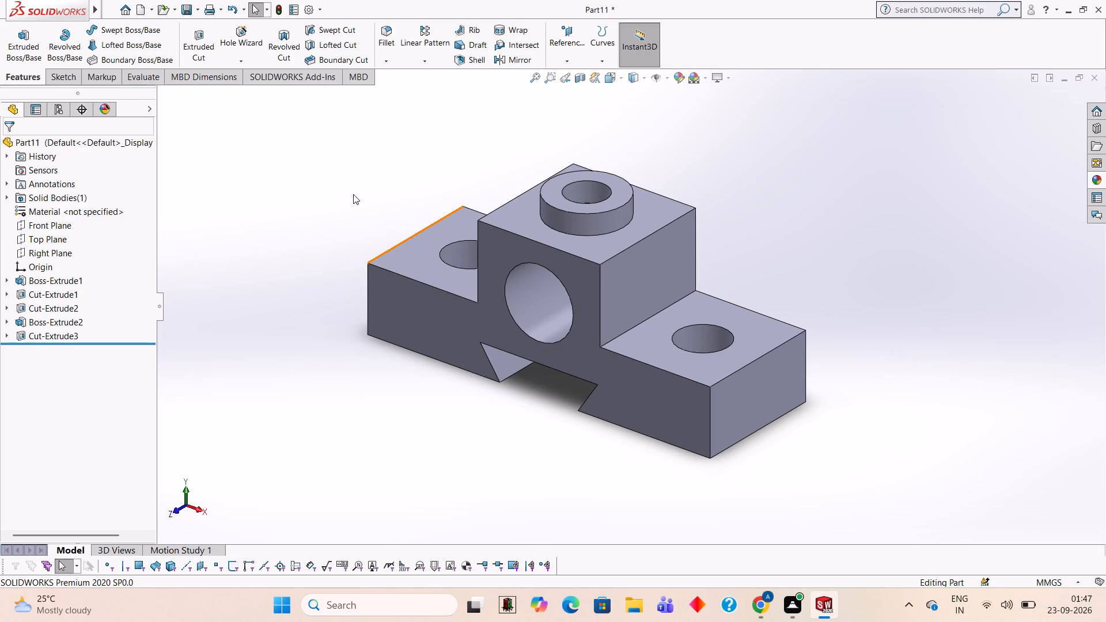
{"action": "scroll", "coordinate": [353, 194], "scroll_direction": "down", "scroll_amount": 1}
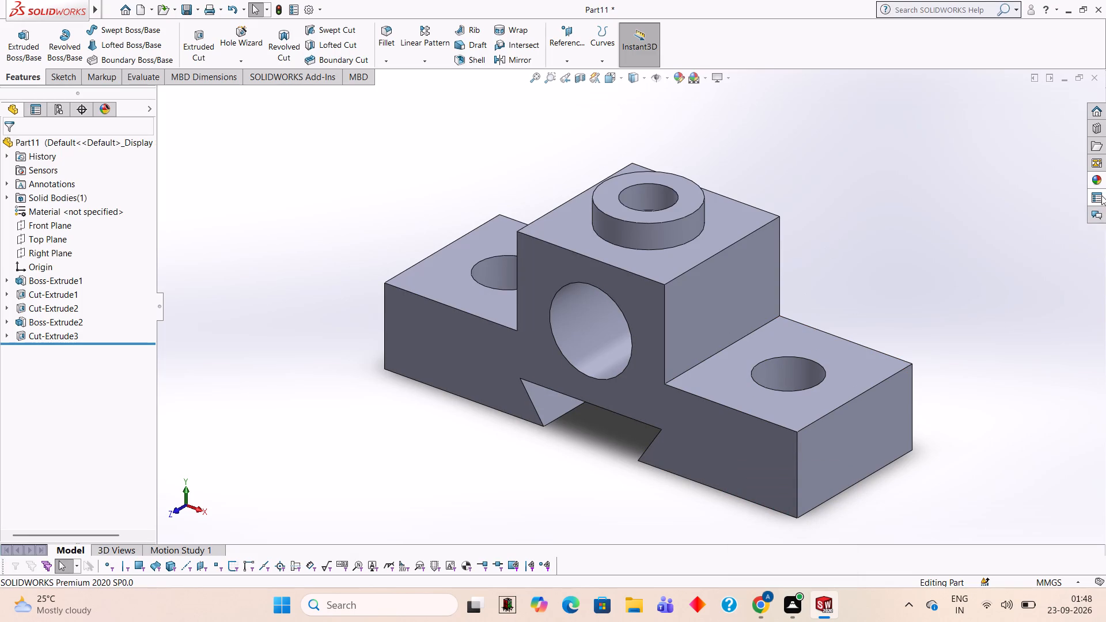
Apply the Yellow LED appearance to the whole main block feature, Boss-Extrude1.
{"action": "left_click", "coordinate": [1099, 179]}
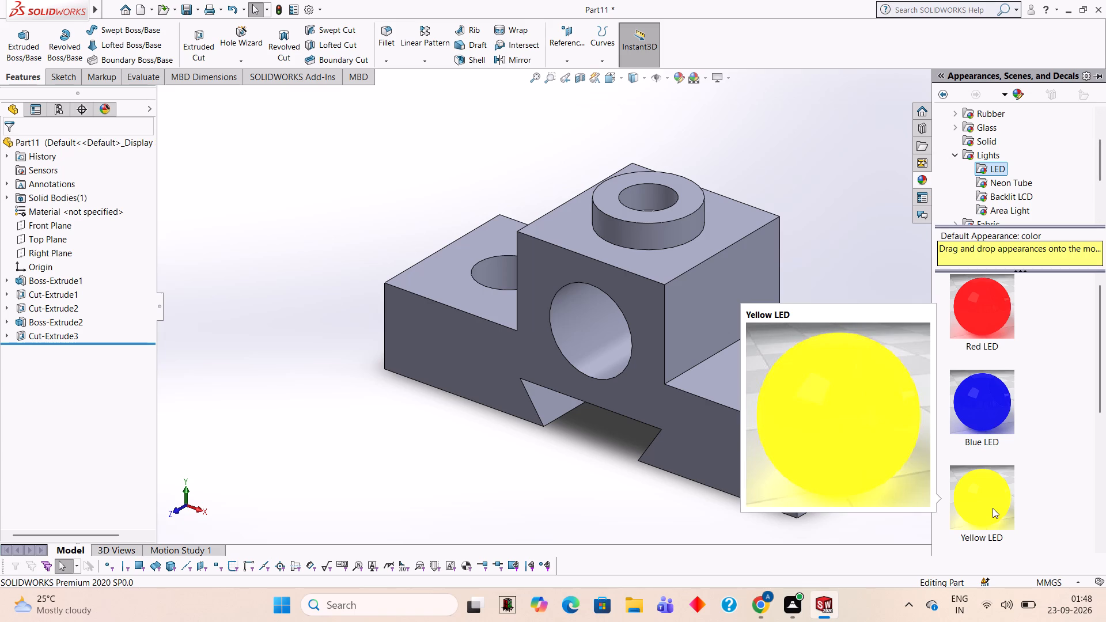
{"action": "left_click", "coordinate": [993, 508]}
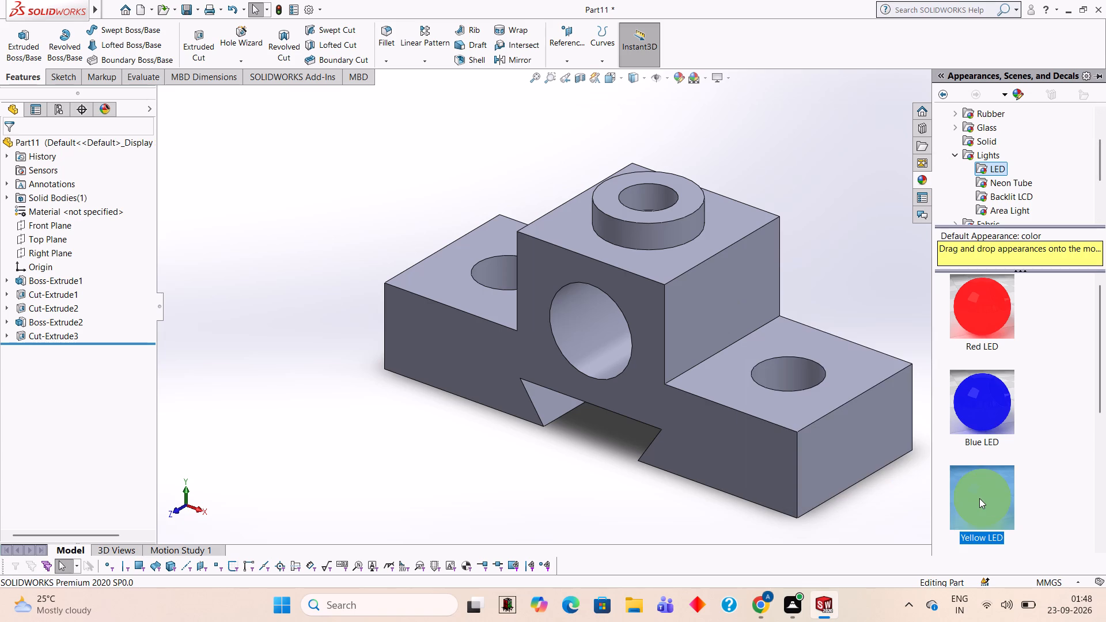
{"action": "left_click_drag", "start_coordinate": [910, 465], "coordinate": [757, 377]}
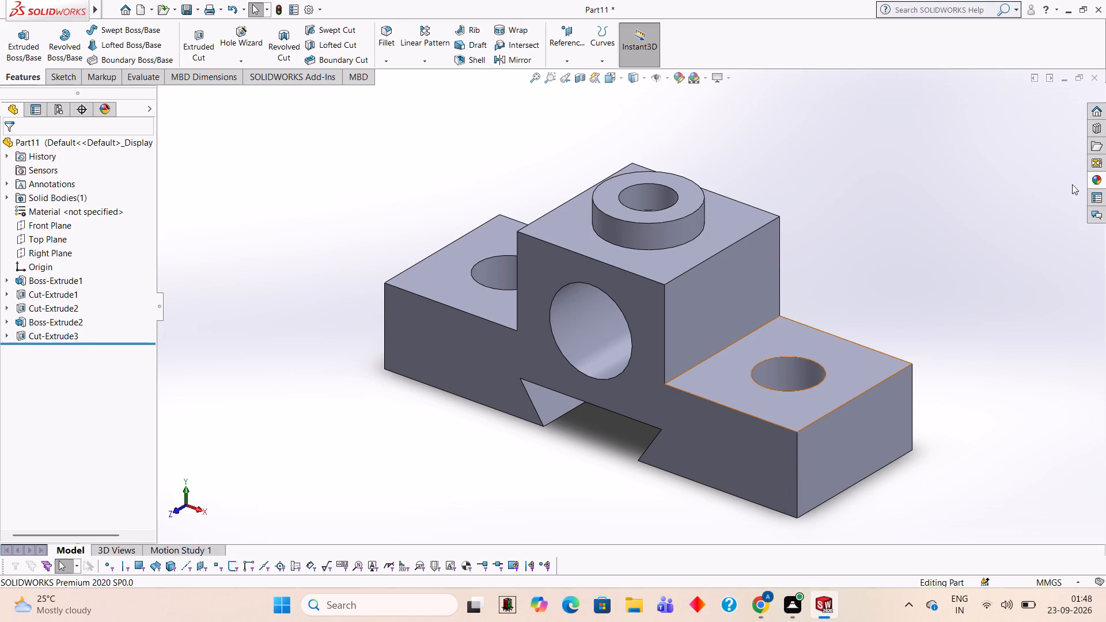
{"action": "left_click", "coordinate": [1094, 184]}
{"action": "left_click_drag", "start_coordinate": [983, 505], "coordinate": [729, 320]}
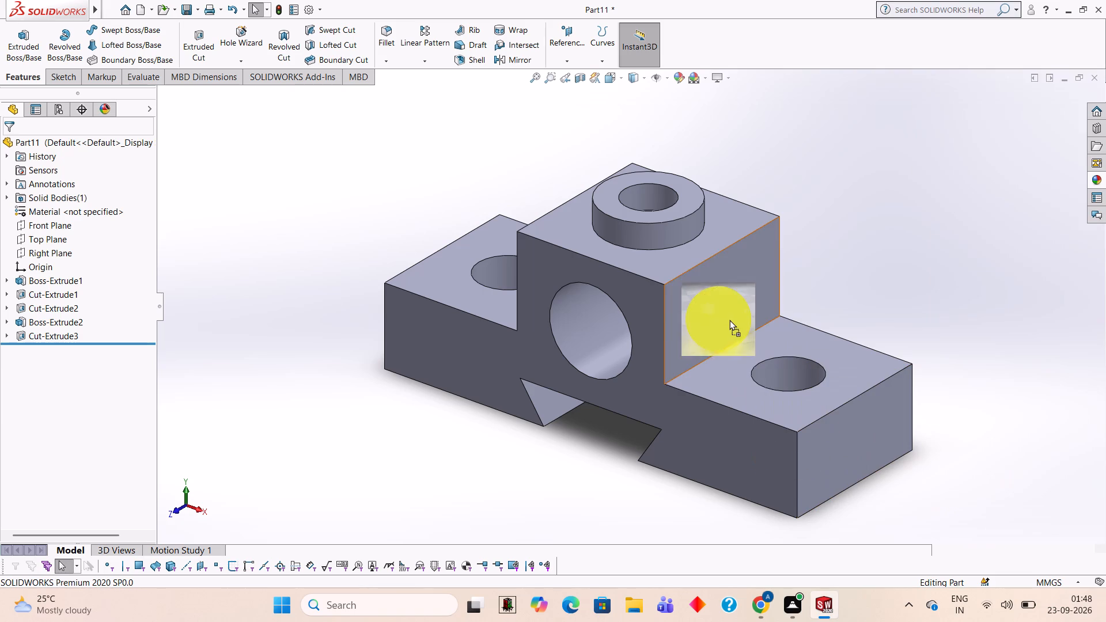
{"action": "left_click_drag", "start_coordinate": [729, 320], "coordinate": [687, 270]}
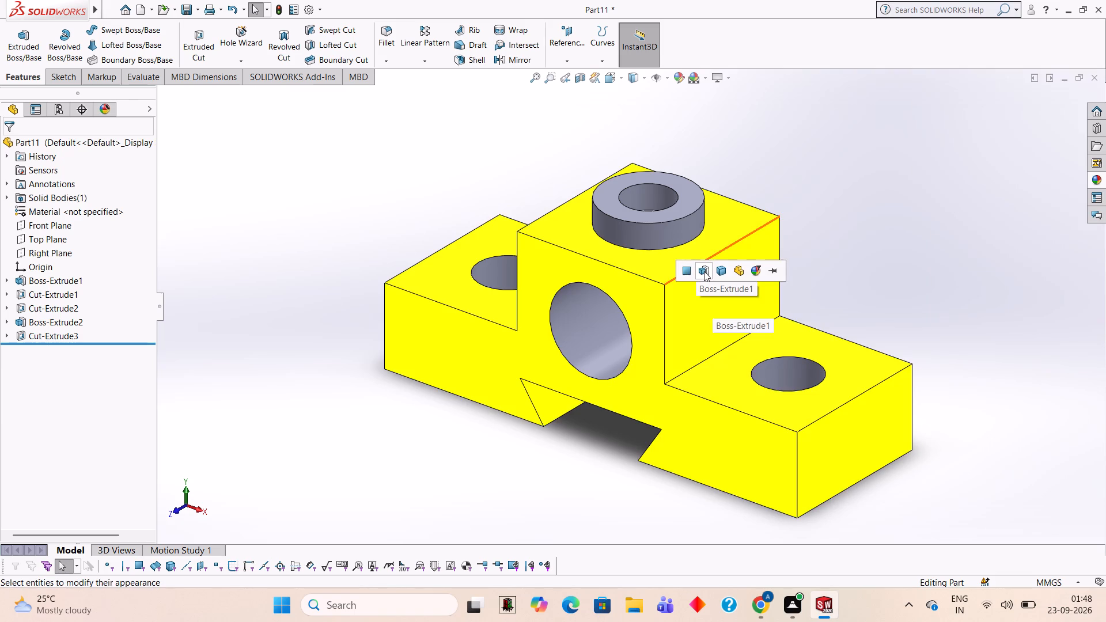
{"action": "left_click", "coordinate": [704, 271]}
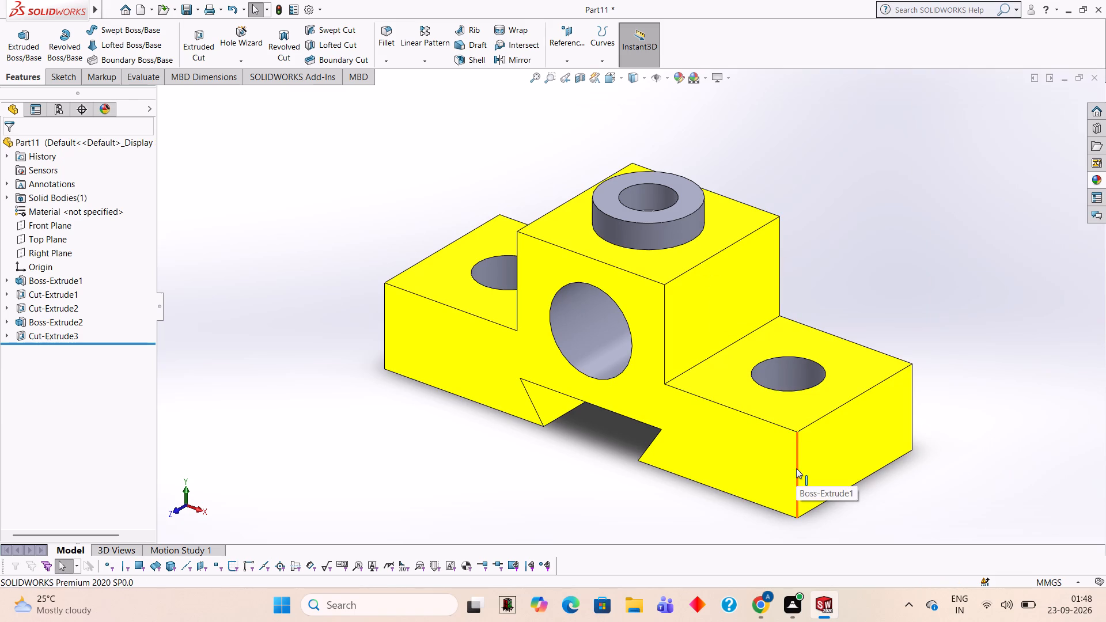
Apply the Blue LED appearance to the two side-step holes as a feature and to the front through-hole.
{"action": "left_click", "coordinate": [1100, 181]}
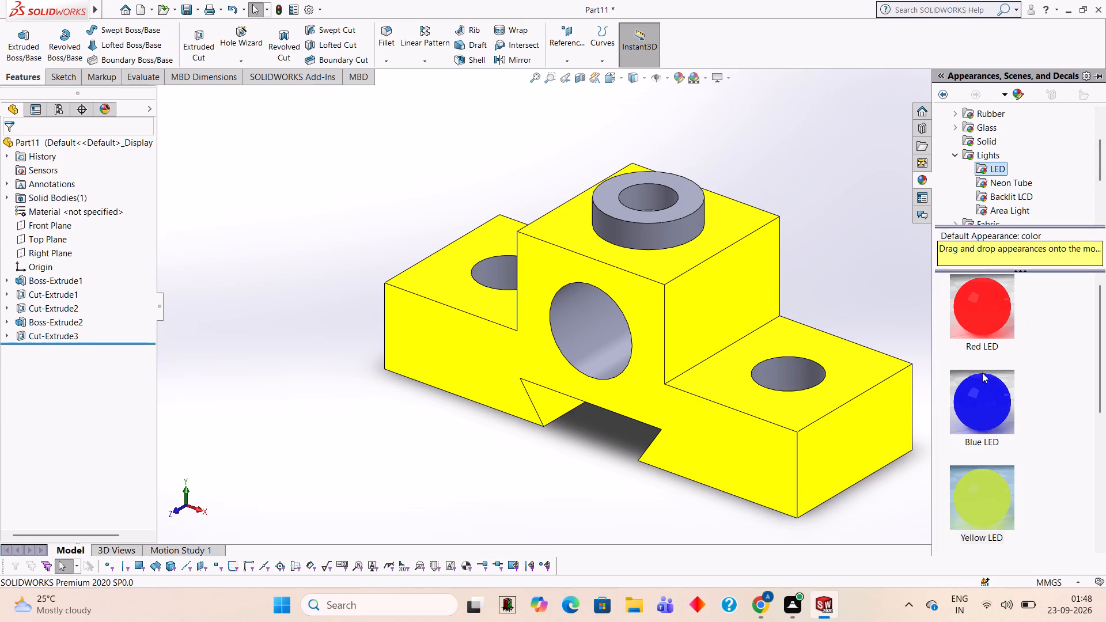
{"action": "left_click_drag", "start_coordinate": [978, 404], "coordinate": [793, 375]}
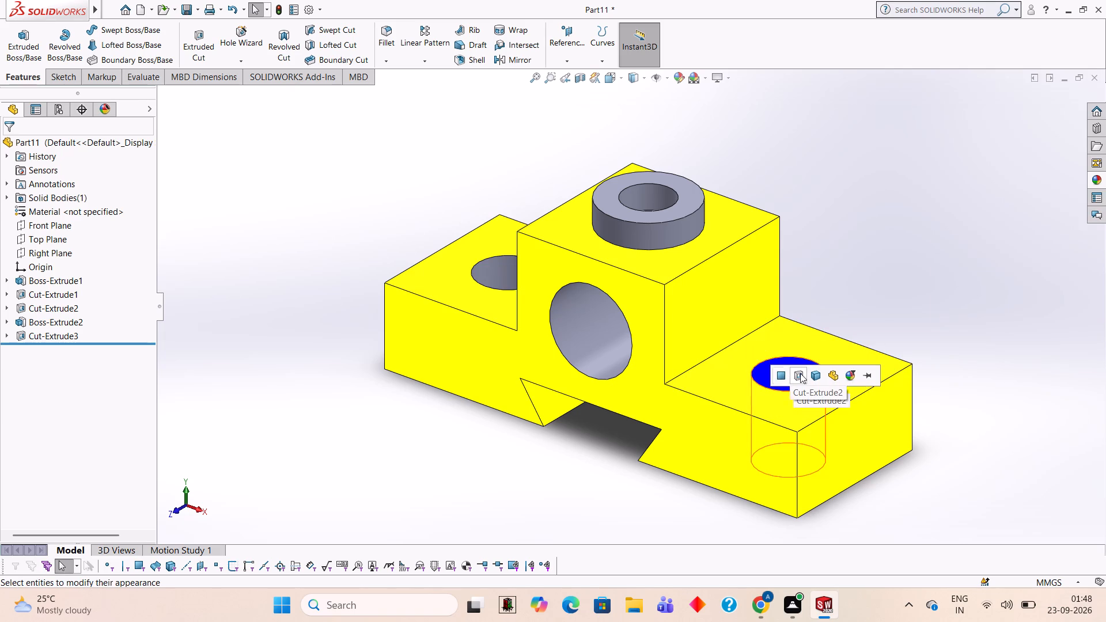
{"action": "left_click", "coordinate": [800, 373]}
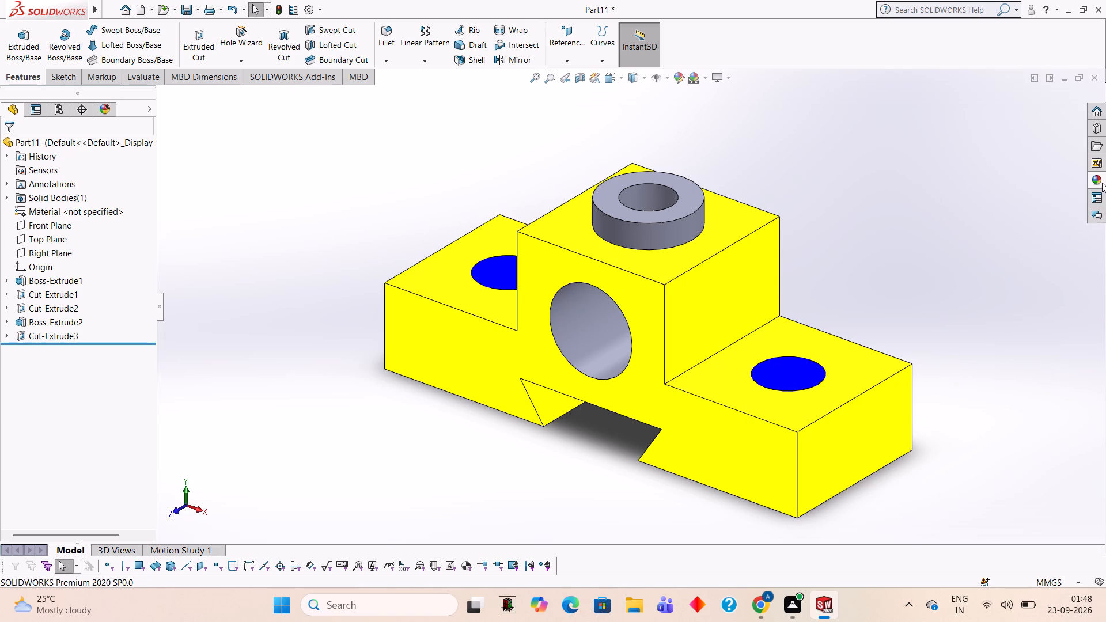
{"action": "left_click", "coordinate": [1101, 181]}
{"action": "left_click_drag", "start_coordinate": [988, 388], "coordinate": [615, 315]}
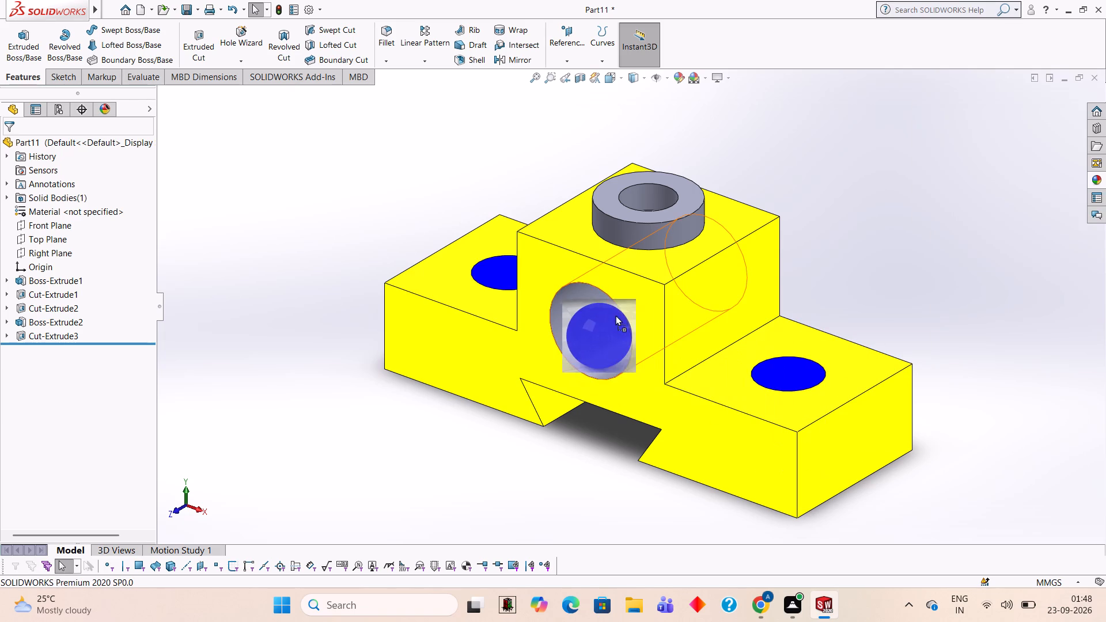
{"action": "left_click_drag", "start_coordinate": [615, 315], "coordinate": [612, 314]}
{"action": "left_click", "coordinate": [612, 314]}
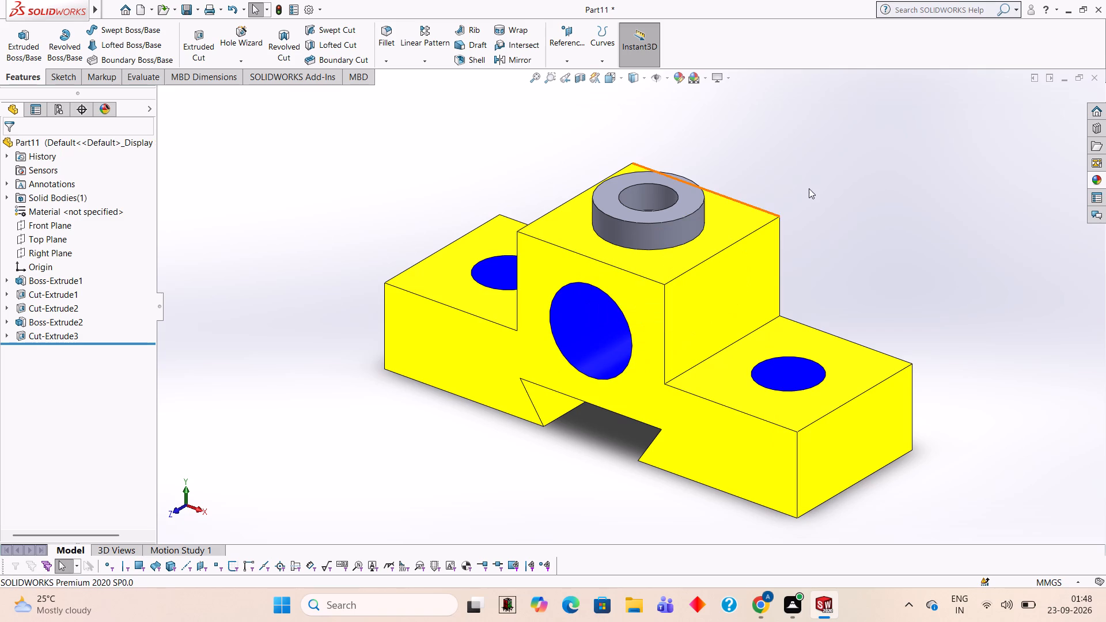
Apply the Blue LED appearance to the bore in the top boss.
{"action": "middle_click_drag", "start_coordinate": [846, 226], "coordinate": [879, 164]}
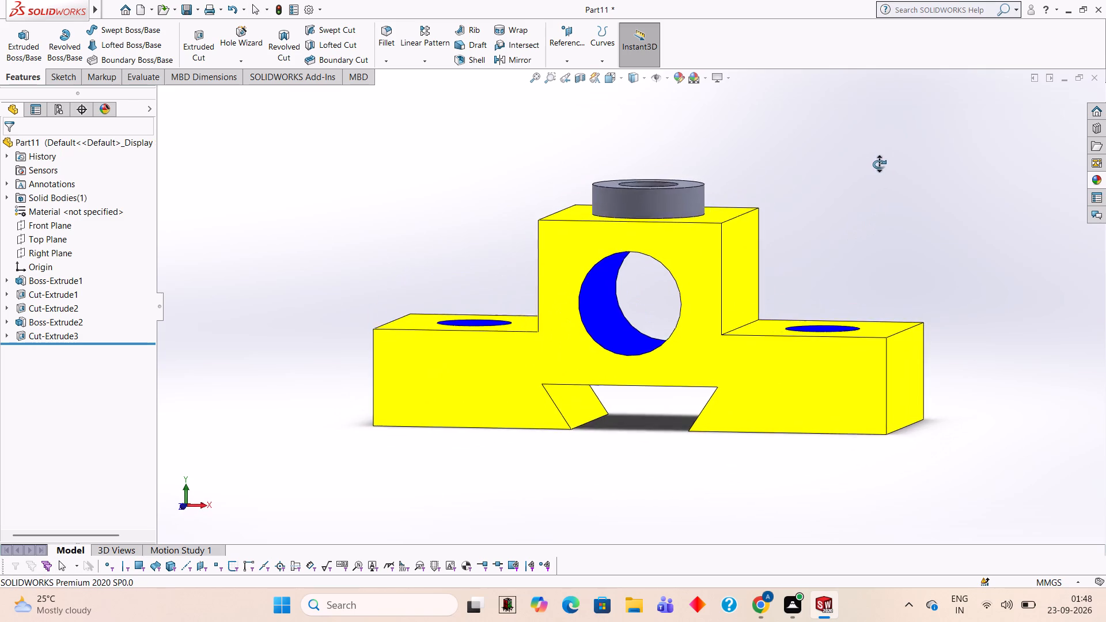
{"action": "middle_click_drag", "start_coordinate": [879, 164], "coordinate": [861, 199]}
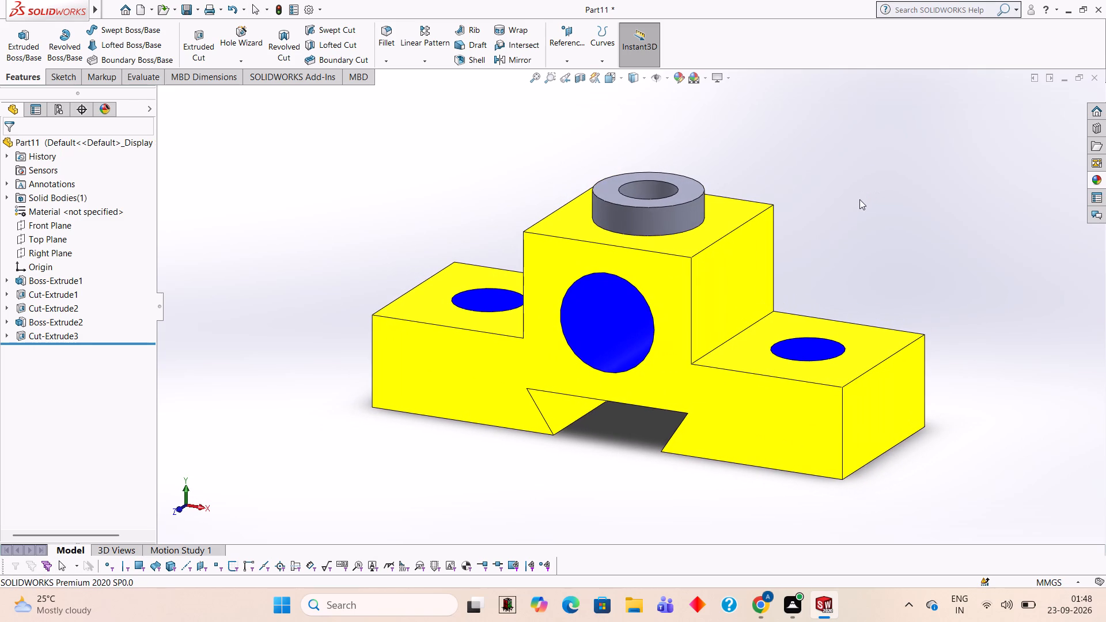
{"action": "middle_click_drag", "start_coordinate": [847, 193], "coordinate": [832, 211]}
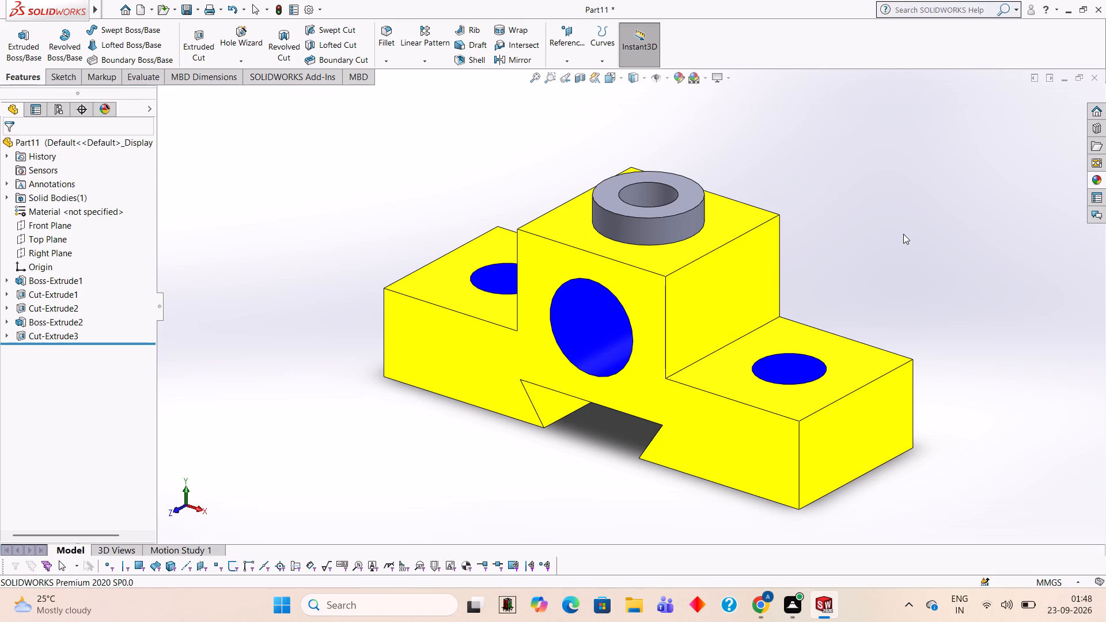
{"action": "middle_click_drag", "start_coordinate": [907, 234], "coordinate": [931, 210]}
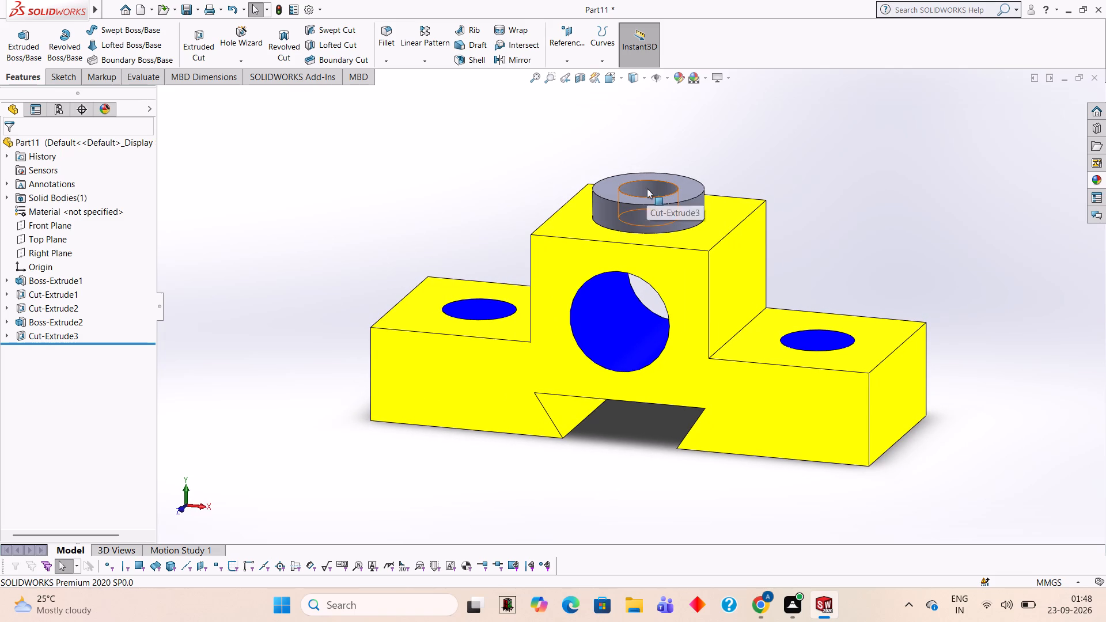
{"action": "left_click", "coordinate": [1101, 181]}
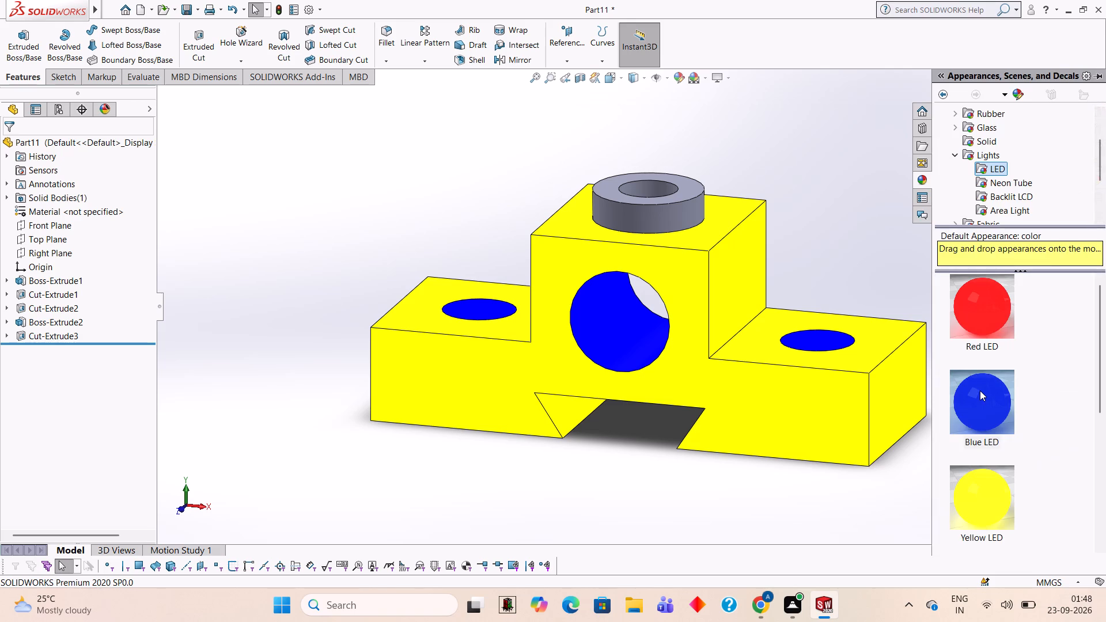
{"action": "left_click_drag", "start_coordinate": [980, 395], "coordinate": [676, 178]}
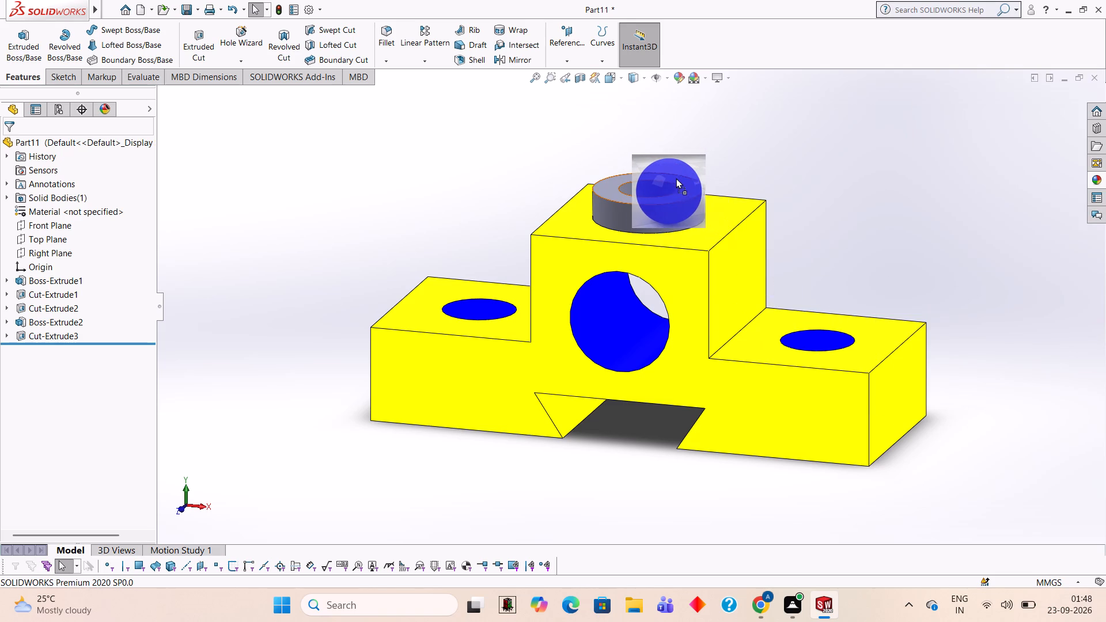
{"action": "left_click_drag", "start_coordinate": [676, 178], "coordinate": [662, 187]}
{"action": "left_click", "coordinate": [662, 187]}
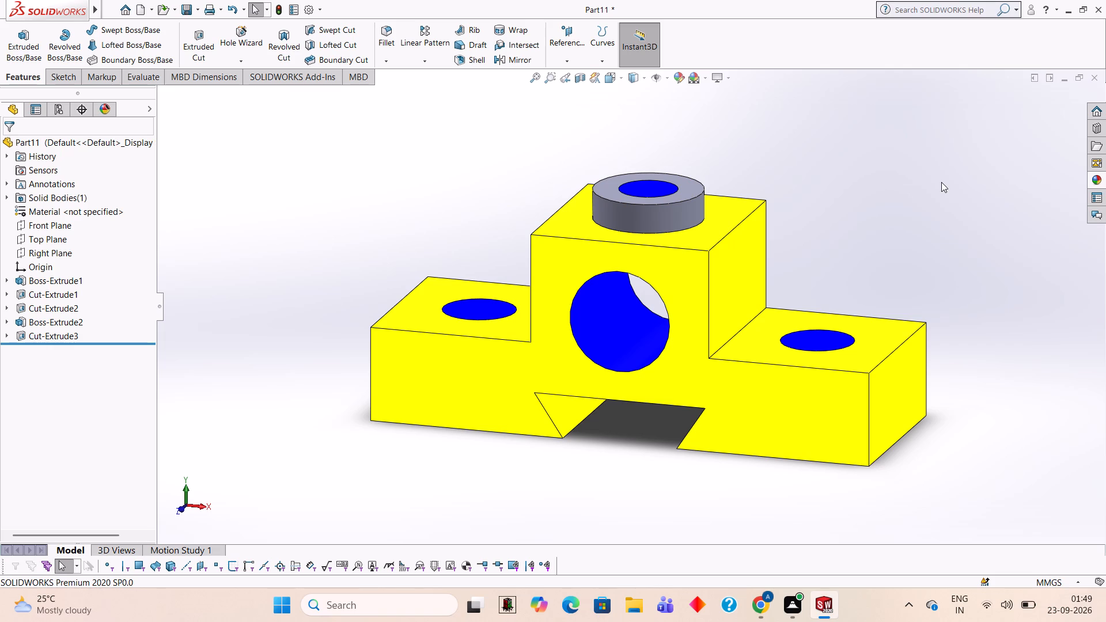
Apply the Red LED appearance to the top boss feature.
{"action": "left_click", "coordinate": [1097, 178]}
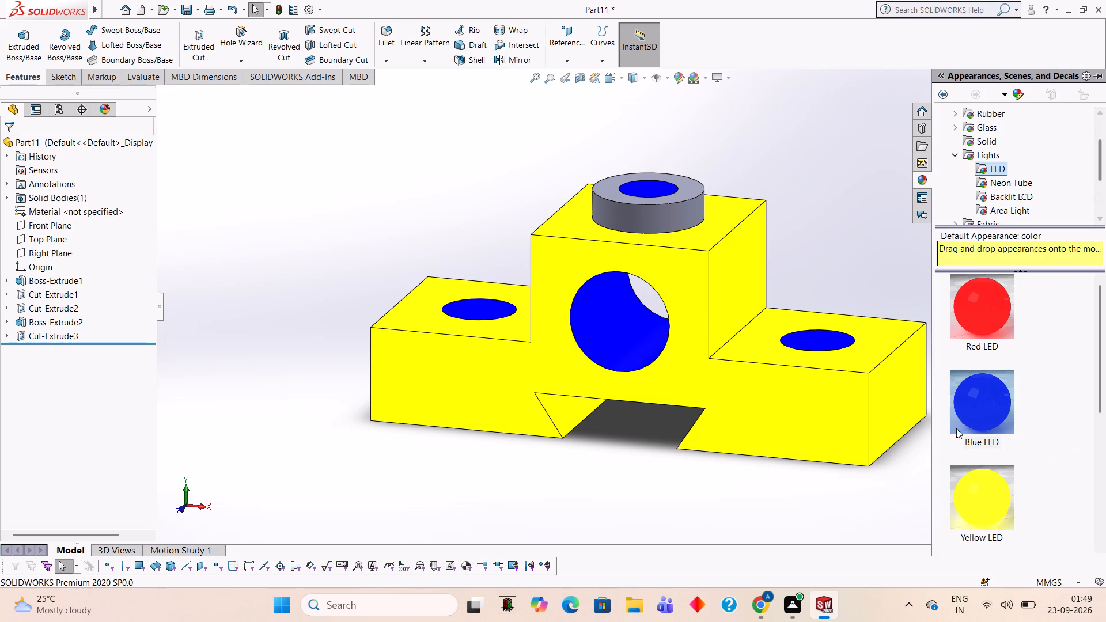
{"action": "left_click_drag", "start_coordinate": [974, 320], "coordinate": [646, 218]}
{"action": "left_click", "coordinate": [646, 218]}
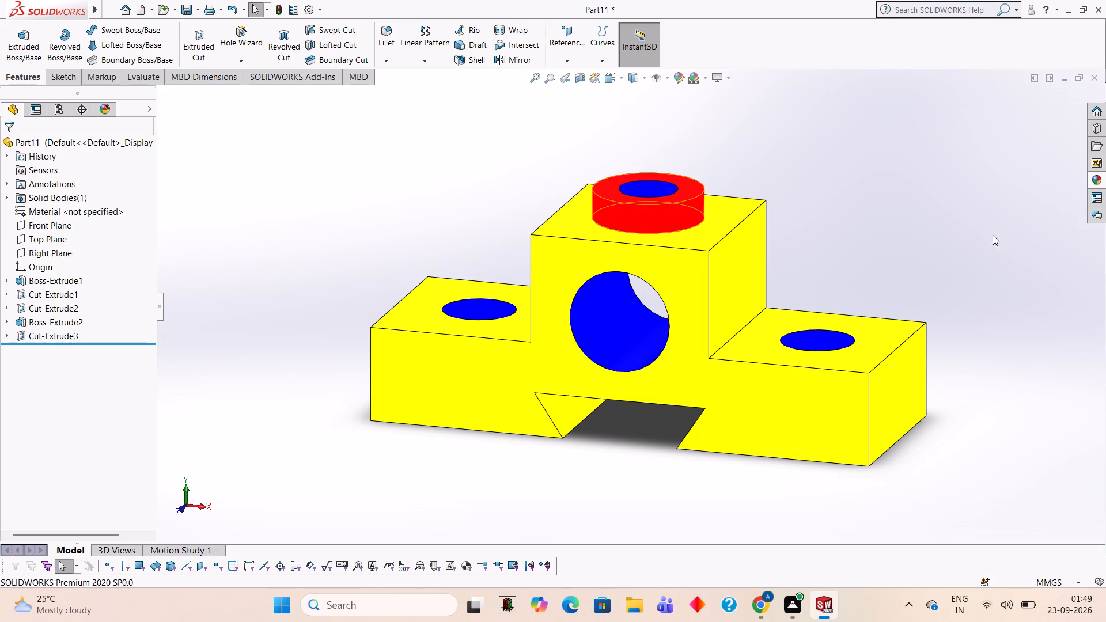
Apply the Green LED appearance to only the front face of the main block.
{"action": "middle_click_drag", "start_coordinate": [1015, 215], "coordinate": [994, 249]}
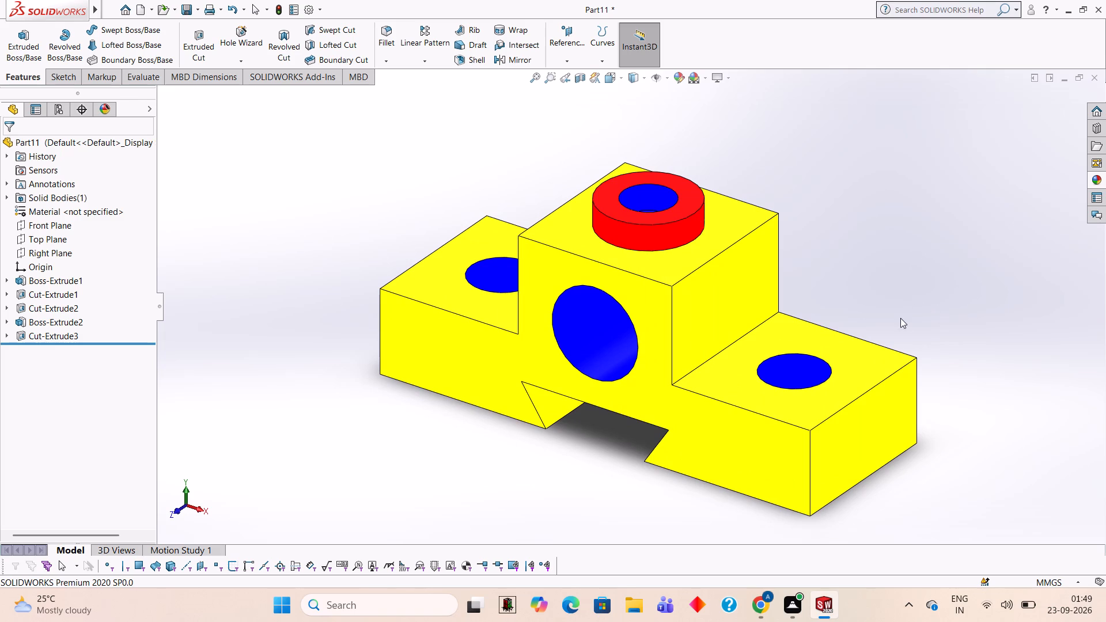
{"action": "left_click", "coordinate": [1096, 180]}
{"action": "scroll", "coordinate": [1001, 344], "scroll_direction": "down", "scroll_amount": 2}
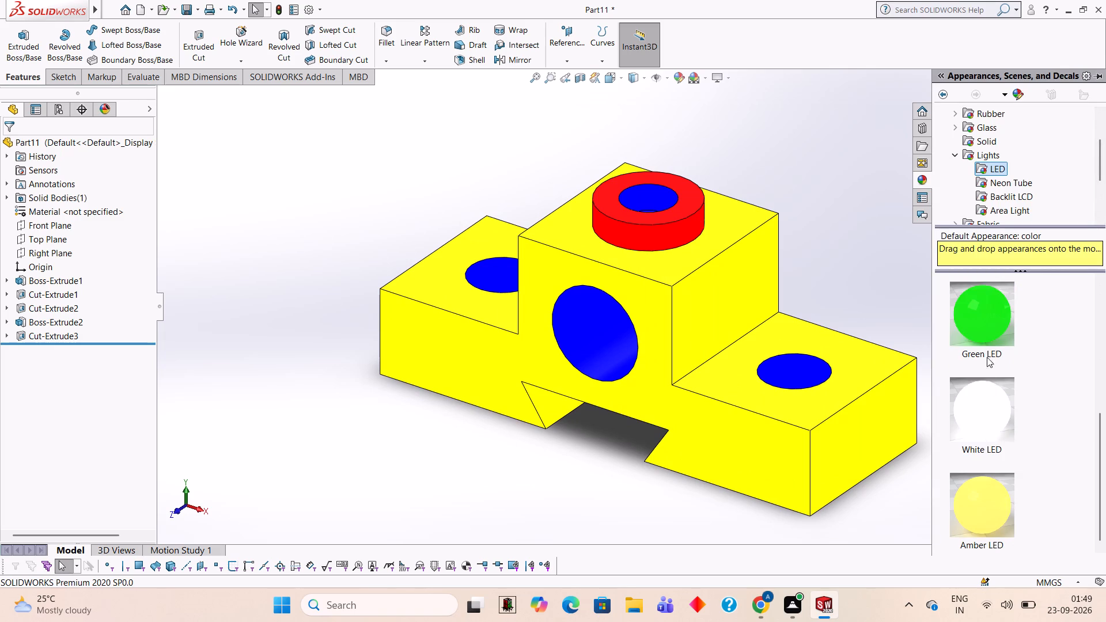
{"action": "left_click_drag", "start_coordinate": [986, 314], "coordinate": [734, 453]}
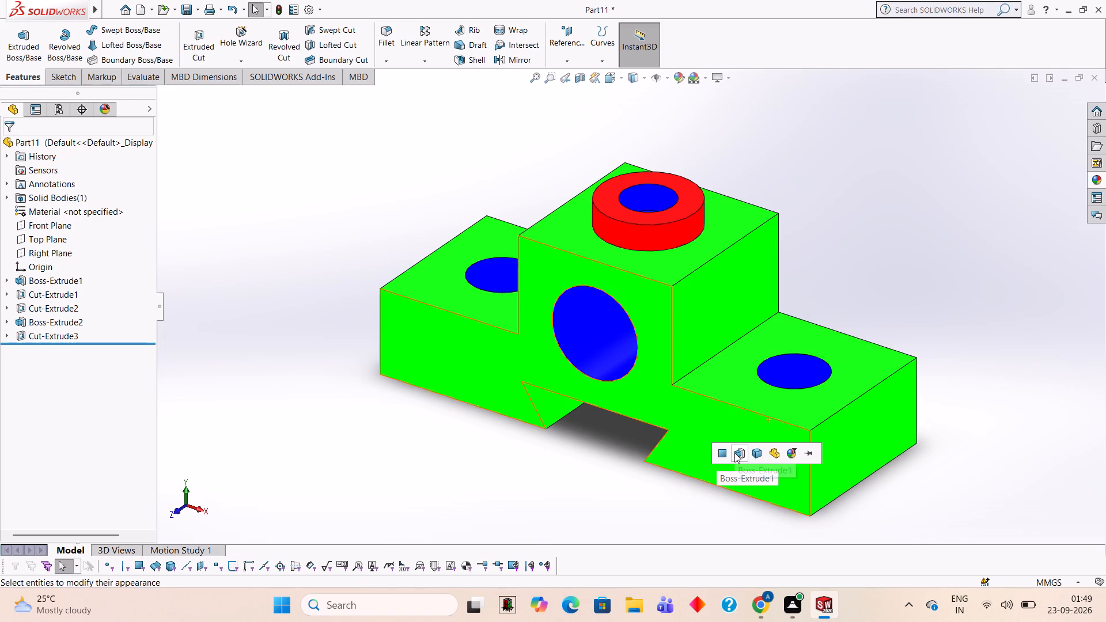
{"action": "left_click", "coordinate": [724, 453]}
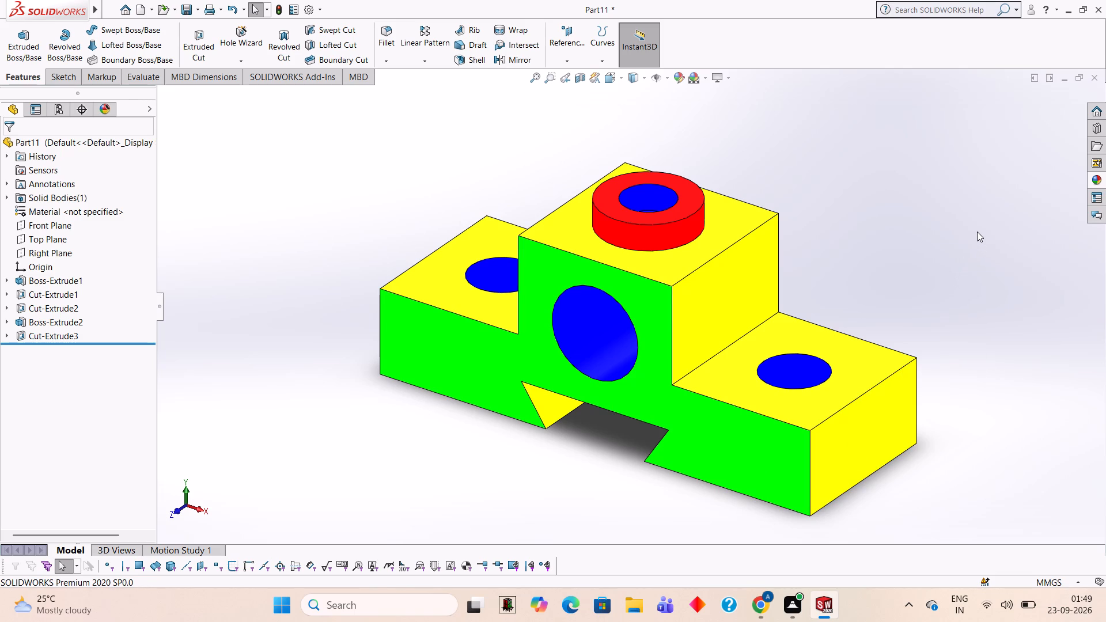
Apply the Green LED appearance to only the rear face of the main block.
{"action": "middle_click_drag", "start_coordinate": [977, 232], "coordinate": [794, 162]}
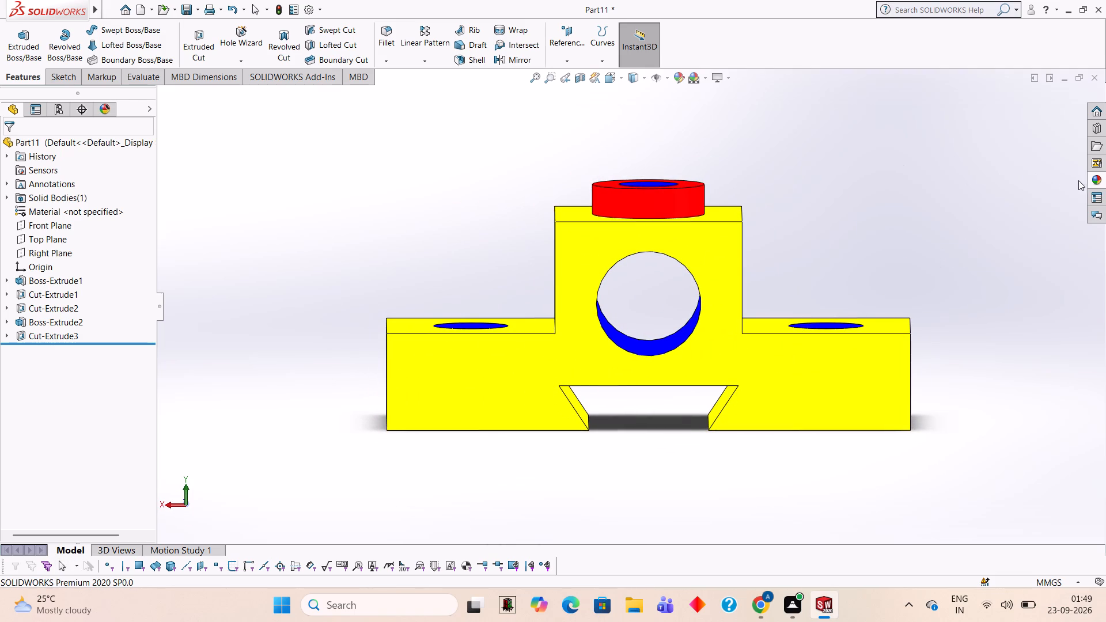
{"action": "left_click", "coordinate": [1097, 177]}
{"action": "left_click_drag", "start_coordinate": [970, 326], "coordinate": [823, 377]}
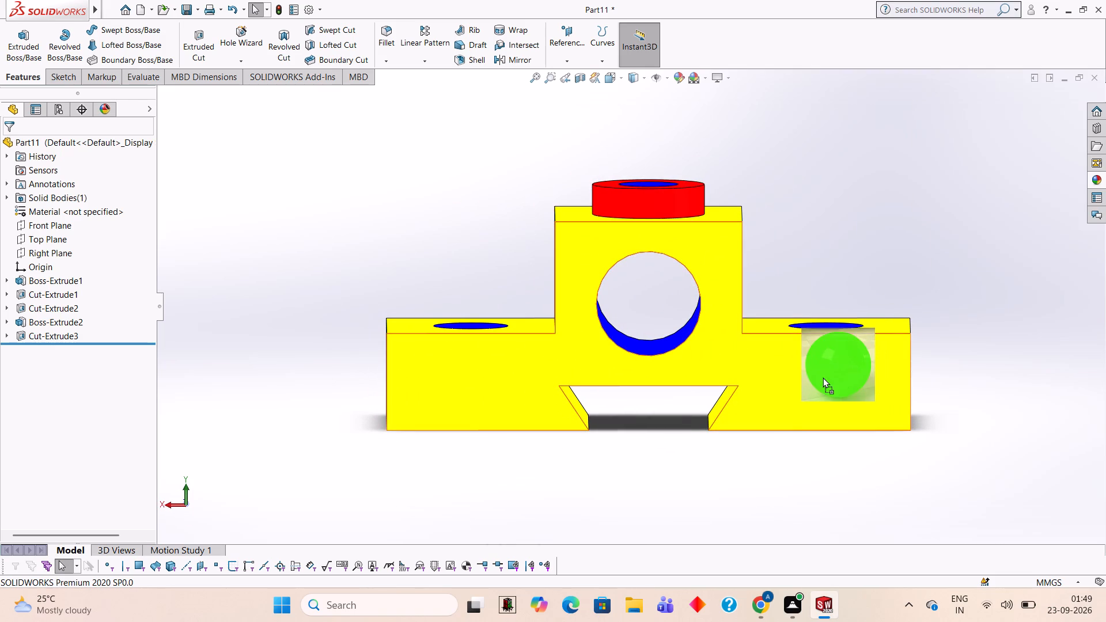
{"action": "left_click_drag", "start_coordinate": [823, 377], "coordinate": [821, 377]}
{"action": "left_click", "coordinate": [821, 377]}
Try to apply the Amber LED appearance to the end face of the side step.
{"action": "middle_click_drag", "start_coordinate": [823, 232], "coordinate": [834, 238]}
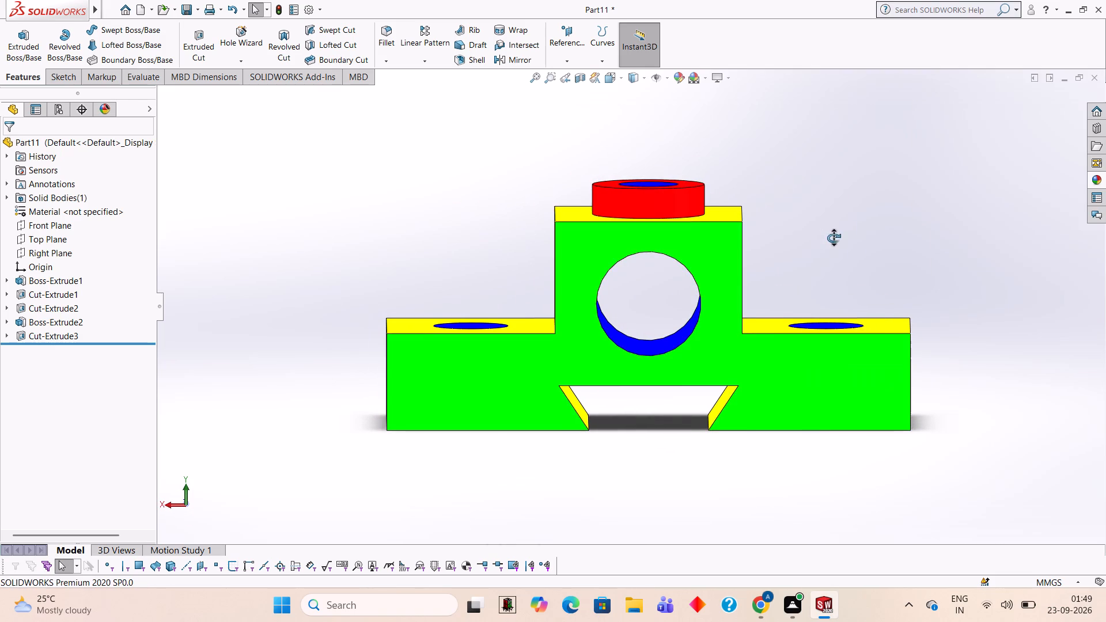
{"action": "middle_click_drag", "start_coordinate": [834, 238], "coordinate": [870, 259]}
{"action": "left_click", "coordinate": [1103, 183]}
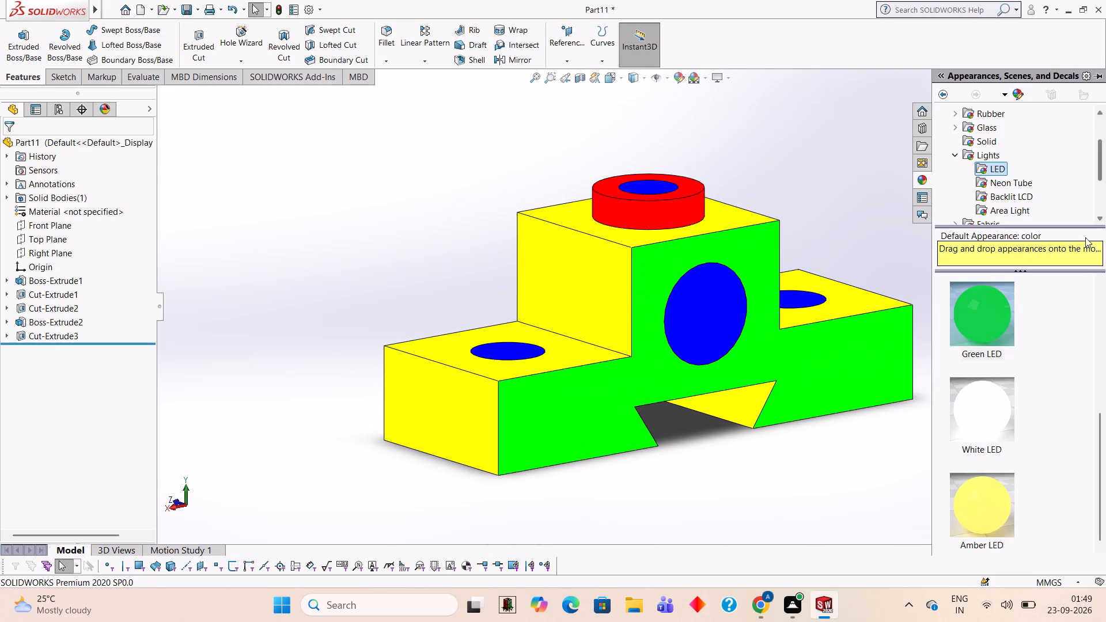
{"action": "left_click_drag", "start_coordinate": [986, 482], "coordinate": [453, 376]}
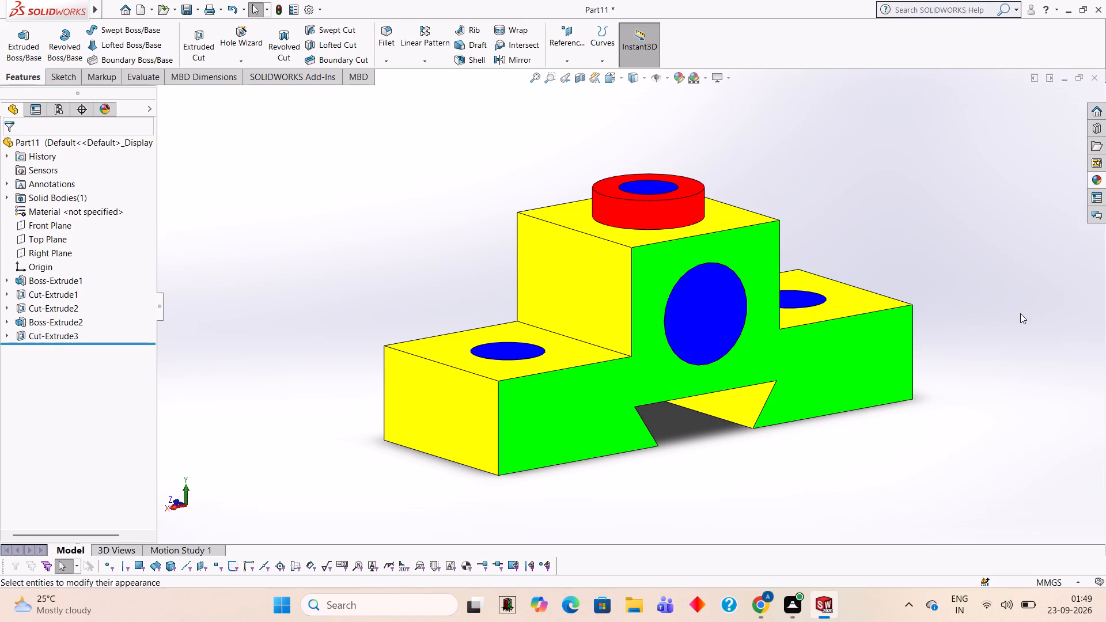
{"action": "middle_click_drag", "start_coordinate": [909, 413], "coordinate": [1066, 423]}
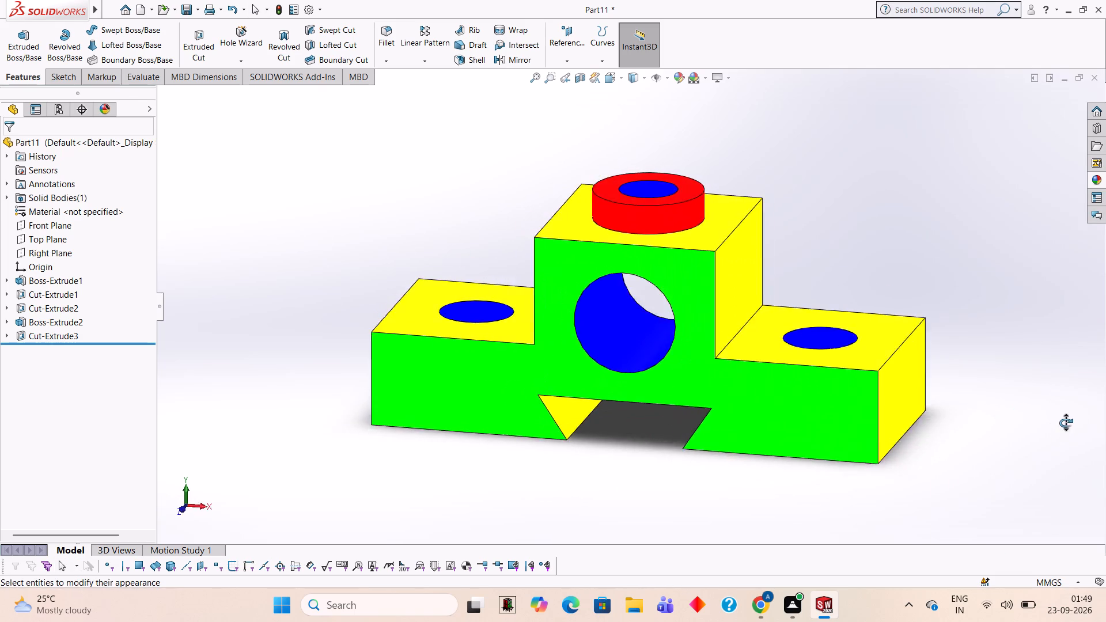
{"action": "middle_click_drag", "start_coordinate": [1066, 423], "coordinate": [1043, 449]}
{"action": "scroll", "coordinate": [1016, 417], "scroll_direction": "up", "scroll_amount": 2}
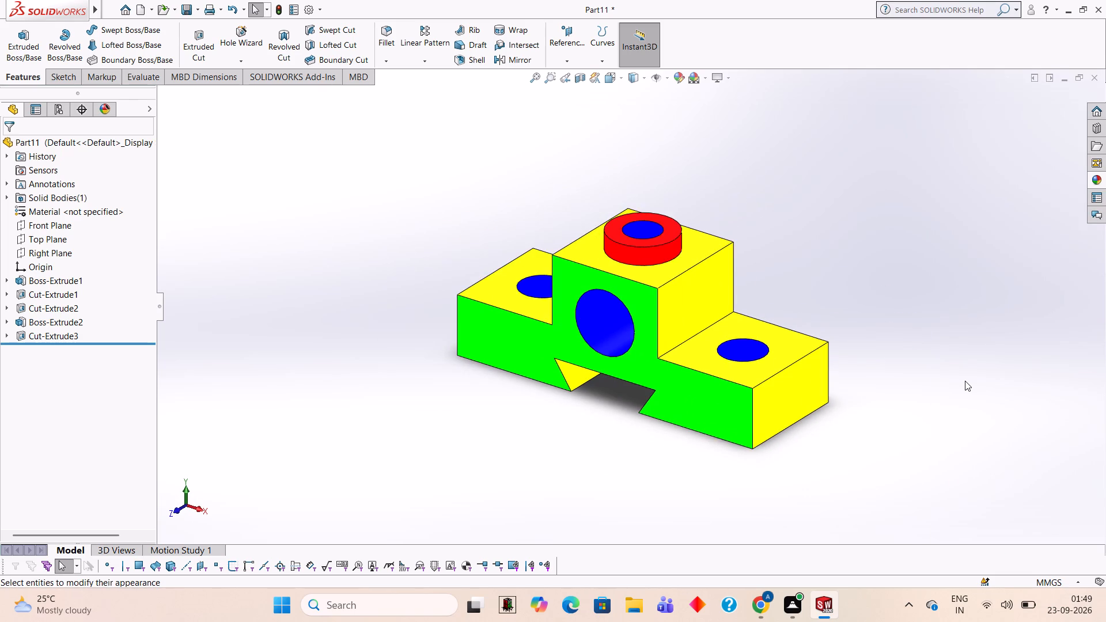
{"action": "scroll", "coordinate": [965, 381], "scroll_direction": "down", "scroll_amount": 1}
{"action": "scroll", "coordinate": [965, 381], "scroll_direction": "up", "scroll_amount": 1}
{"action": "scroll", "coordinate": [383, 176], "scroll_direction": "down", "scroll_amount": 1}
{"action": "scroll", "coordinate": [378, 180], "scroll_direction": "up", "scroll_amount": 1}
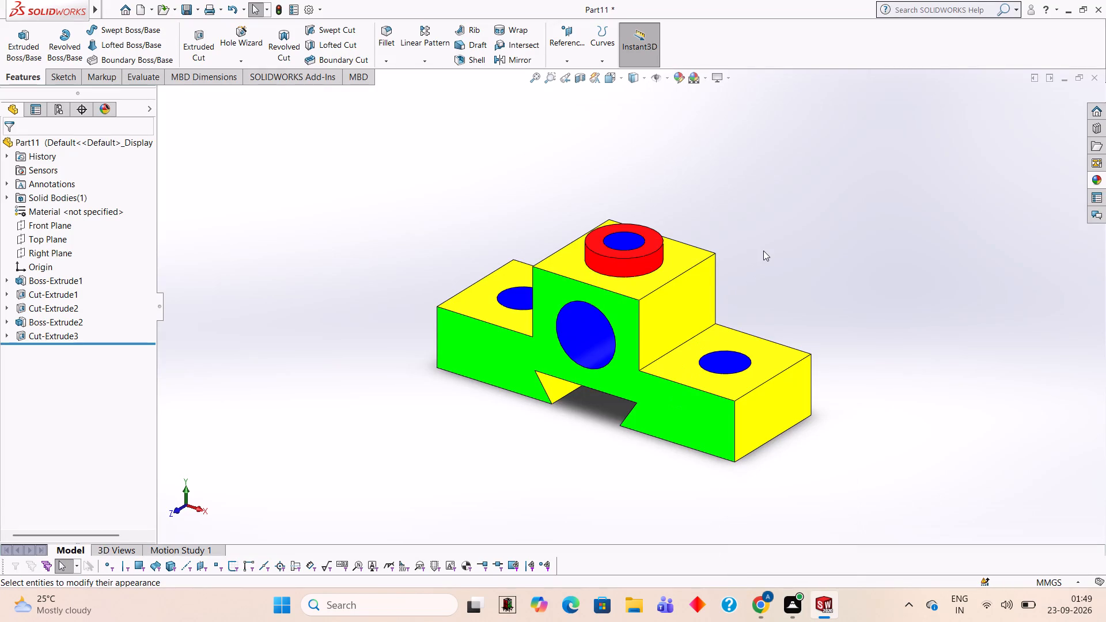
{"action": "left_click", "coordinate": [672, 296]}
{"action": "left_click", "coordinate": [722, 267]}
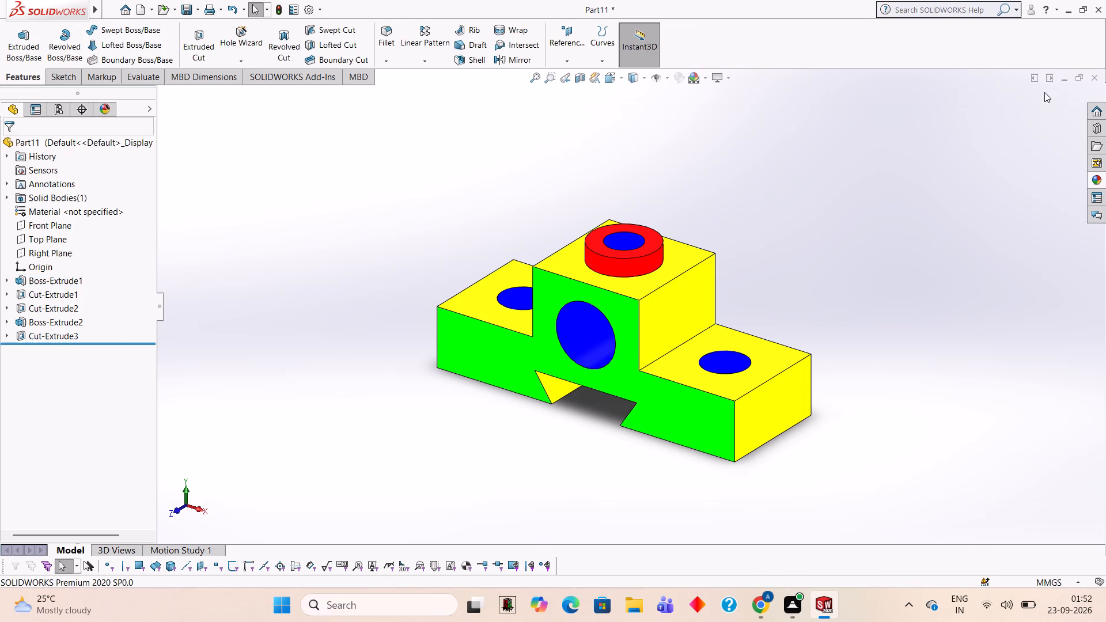
Save the part in the Documents folder as 747474.
{"action": "key", "text": "ctrl+s"}
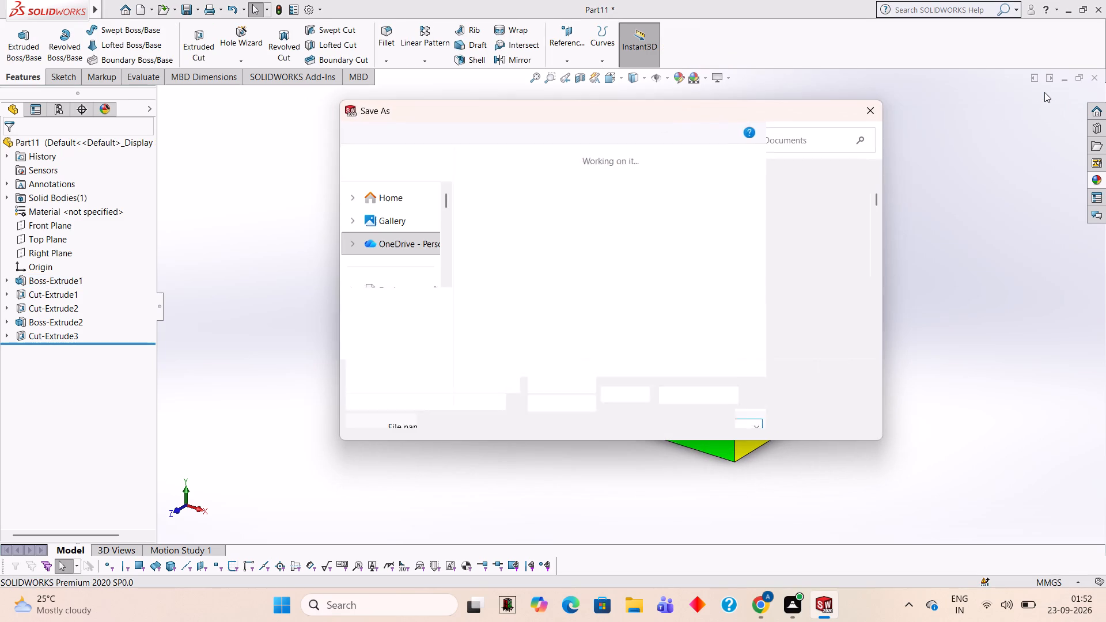
{"action": "key", "text": "7"}
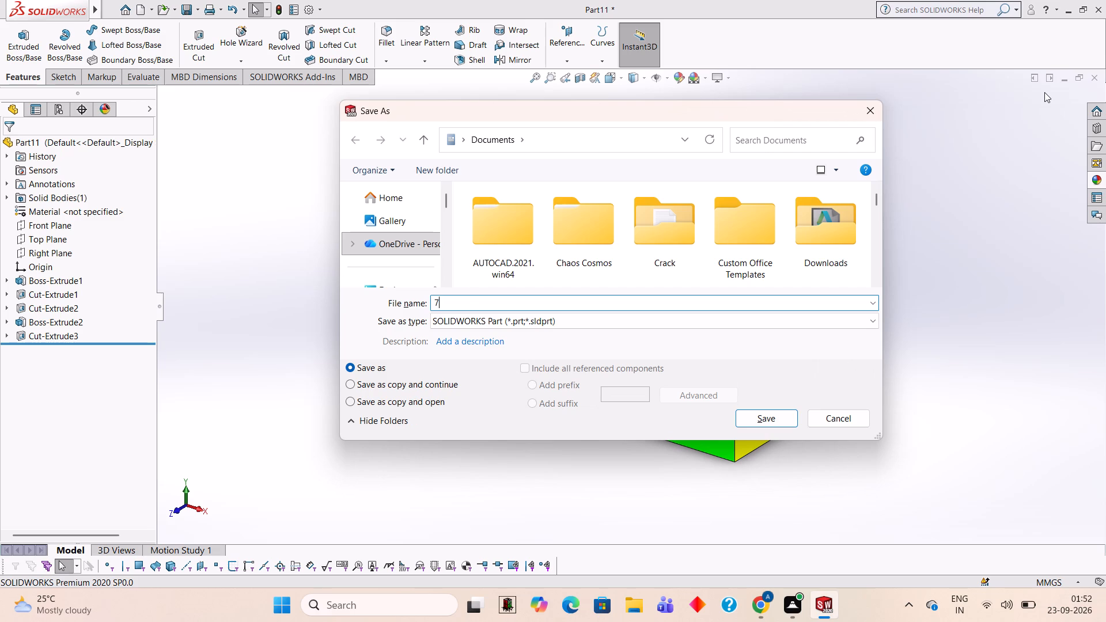
{"action": "type", "text": "47474"}
{"action": "left_click", "coordinate": [788, 425]}
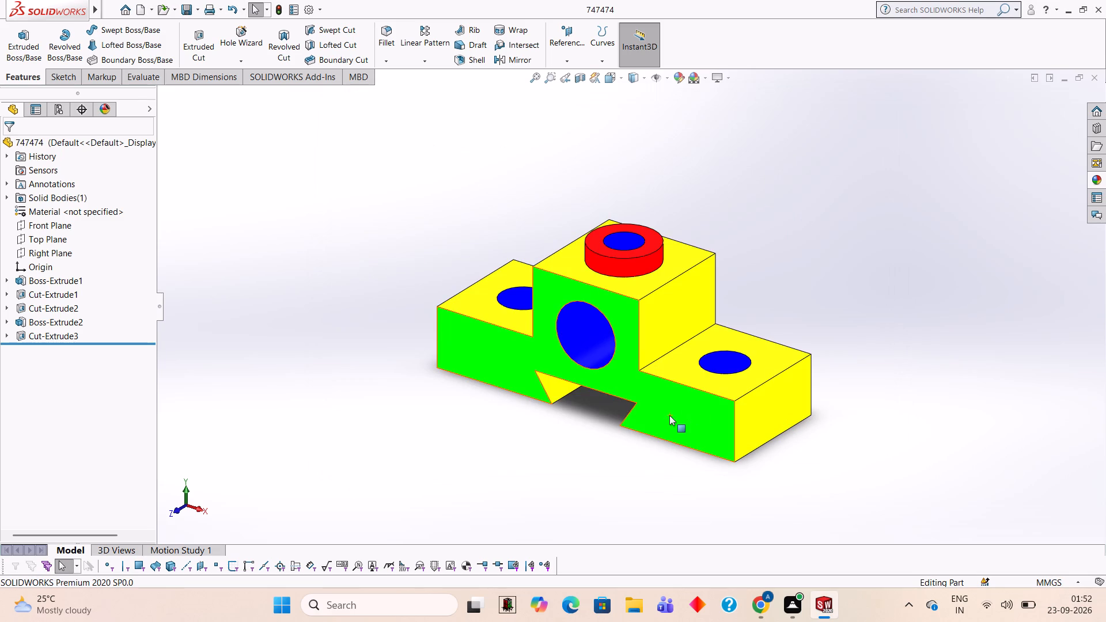
Save a copy of the part as an Adobe PDF named 747474 in the Documents folder.
{"action": "left_click", "coordinate": [193, 10]}
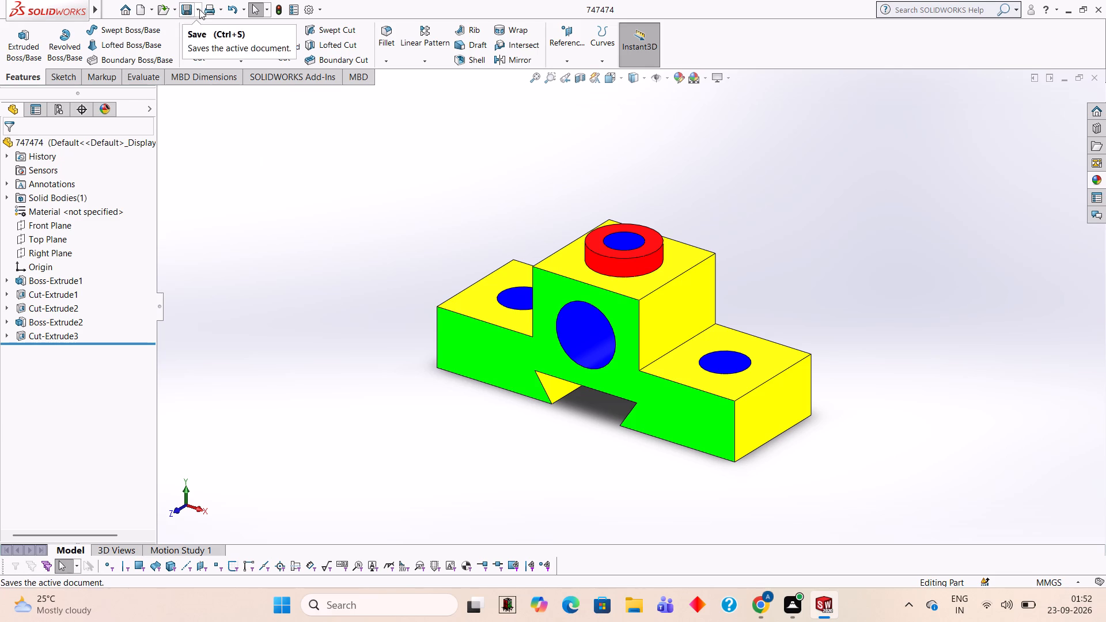
{"action": "left_click", "coordinate": [199, 9]}
{"action": "left_click", "coordinate": [202, 34]}
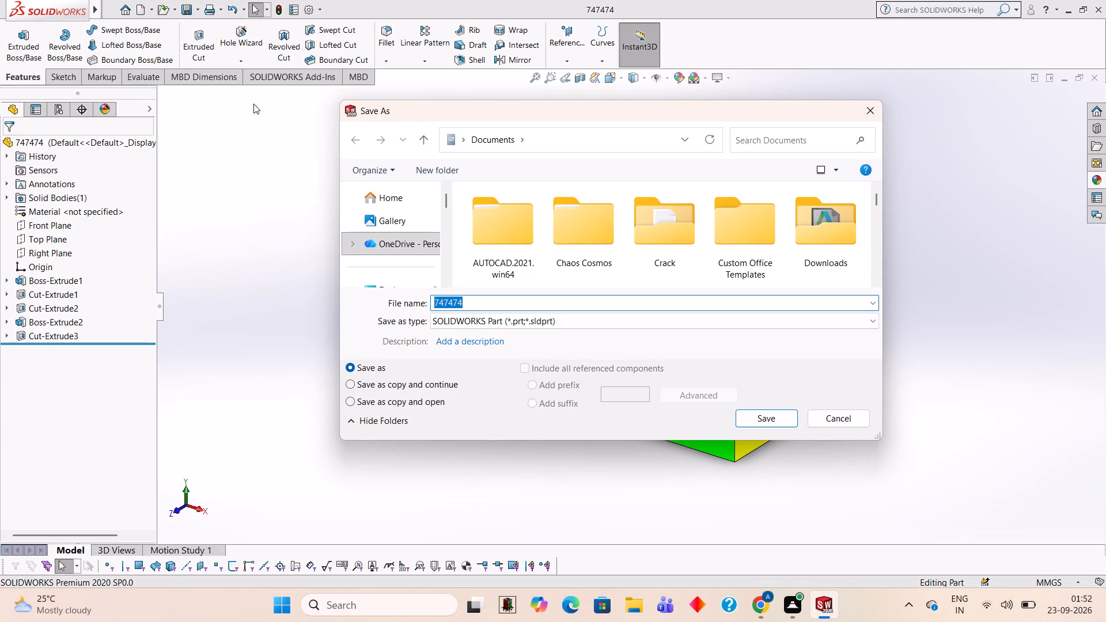
{"action": "left_click", "coordinate": [636, 320]}
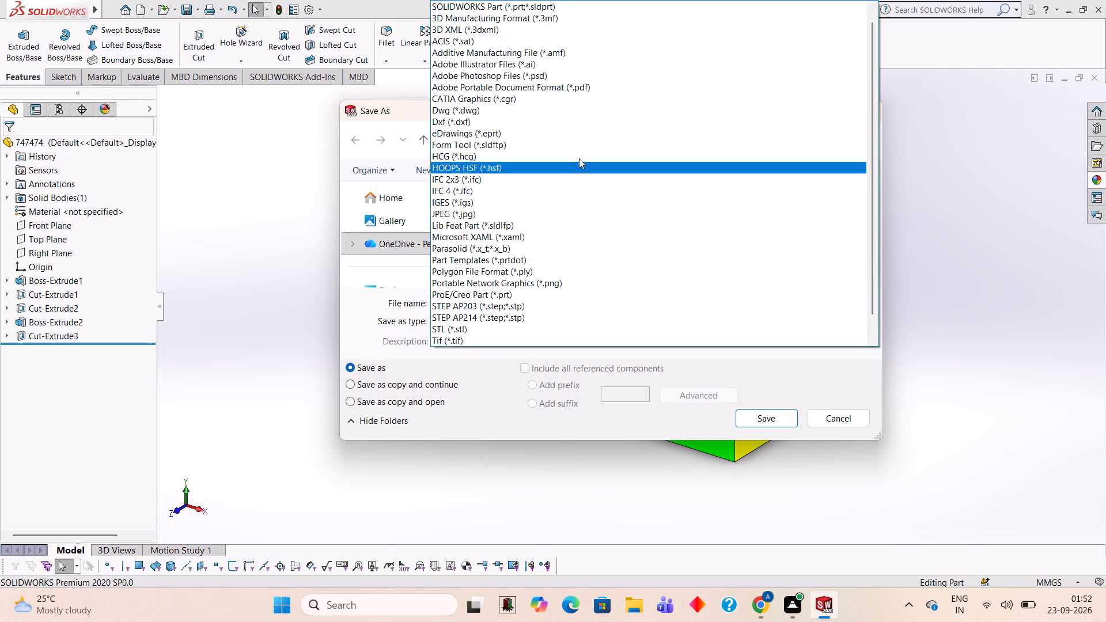
{"action": "left_click", "coordinate": [587, 83]}
{"action": "left_click", "coordinate": [748, 443]}
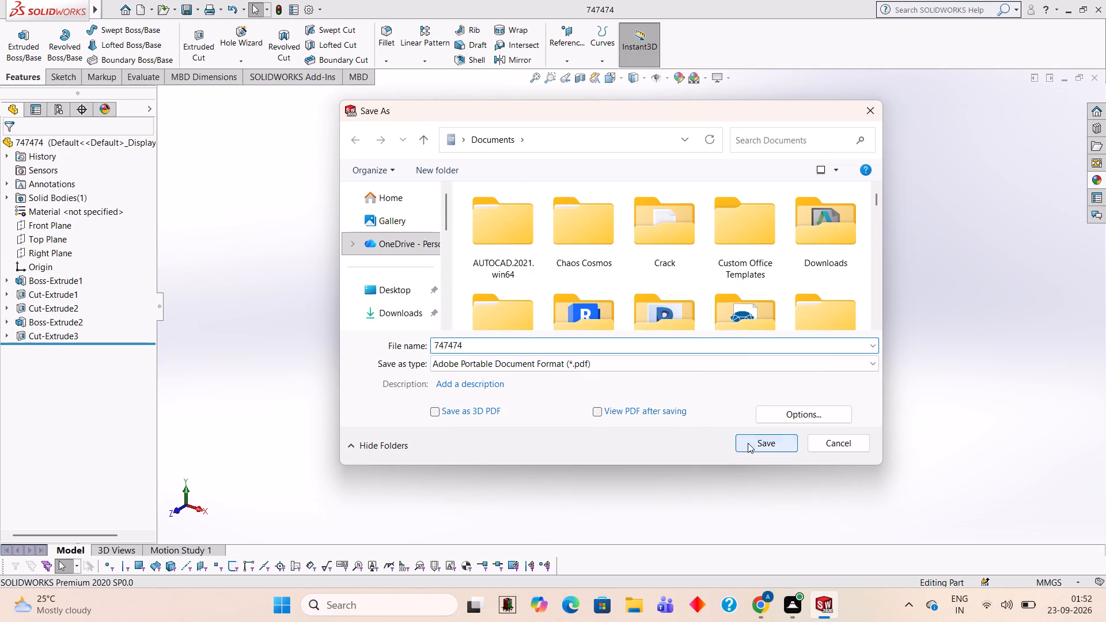